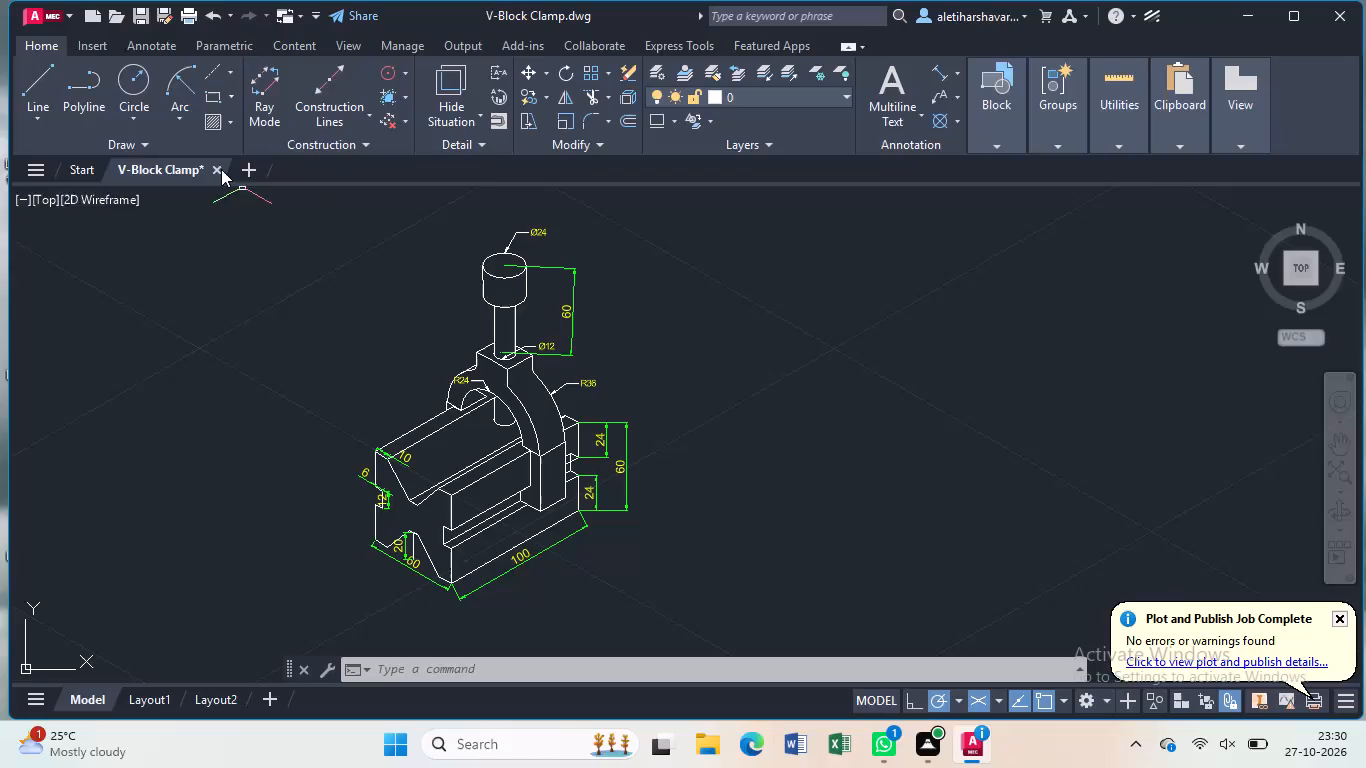
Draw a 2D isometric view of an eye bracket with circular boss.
Close the V-Block Clamp drawing without saving its changes.
left_click(221, 169)
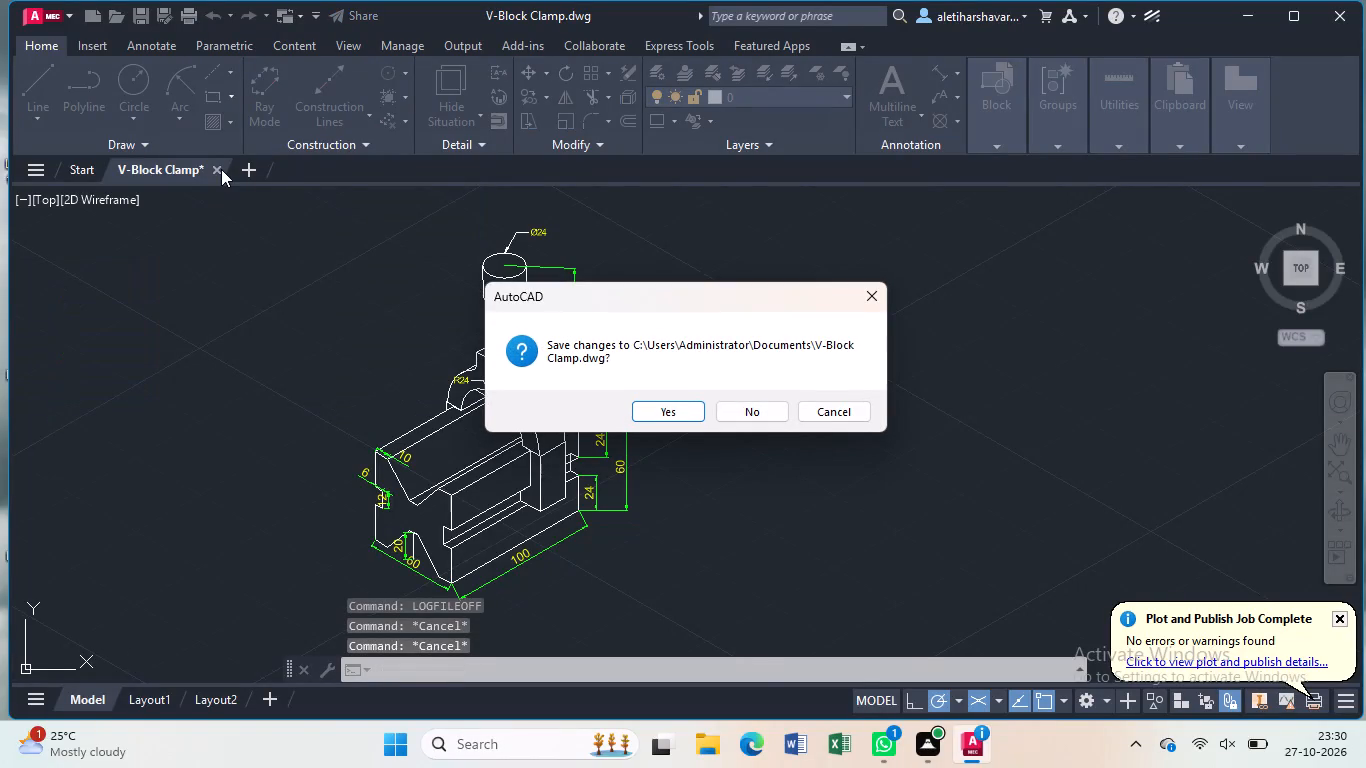
left_click(743, 411)
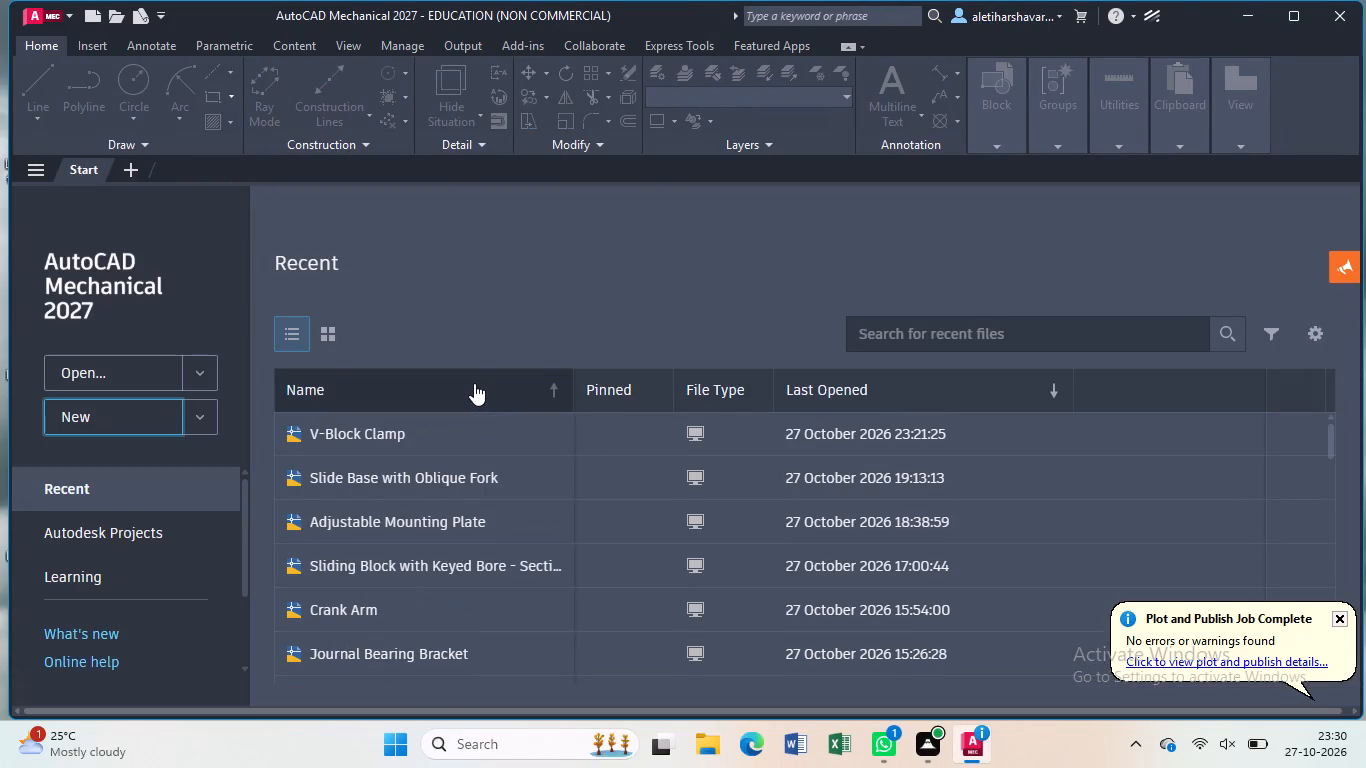
Create a new blank drawing.
left_click(106, 415)
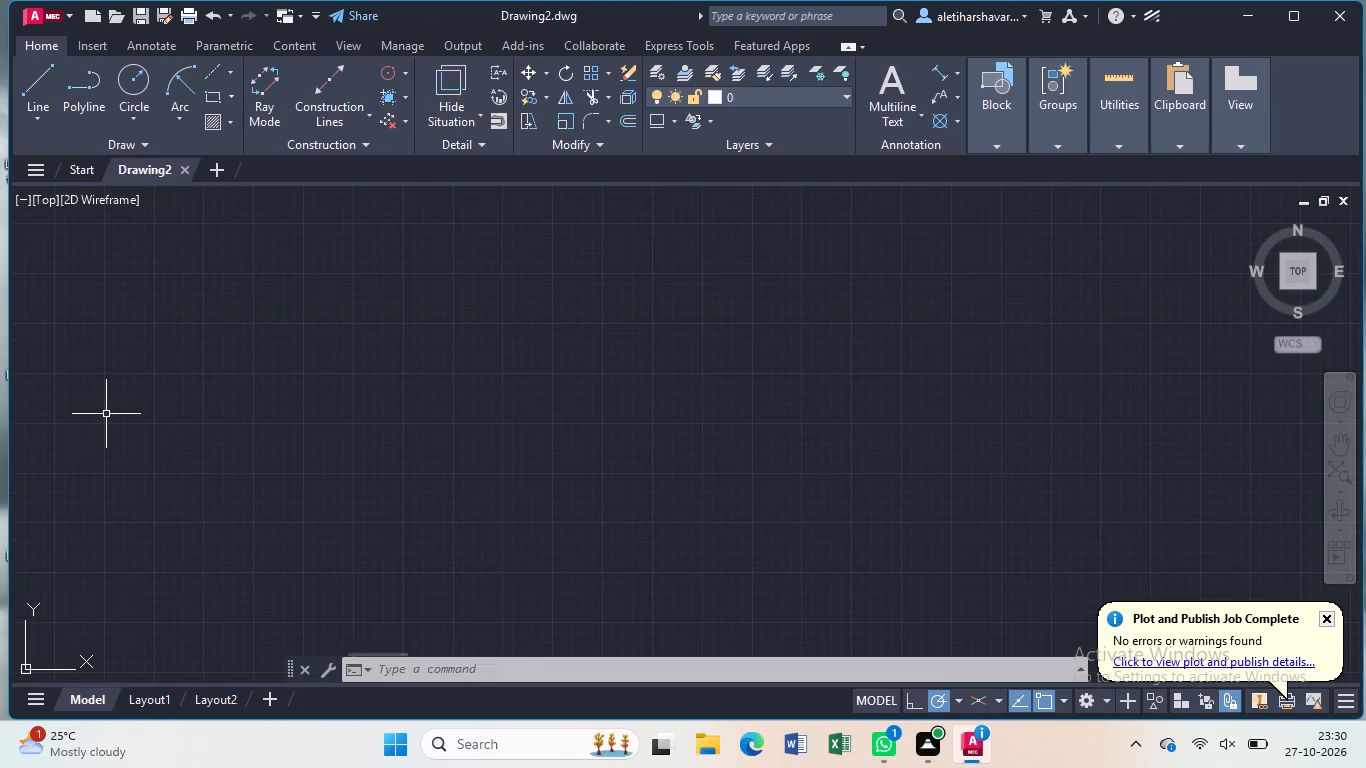
Turn on command log recording for the new drawing with LOGFILEON.
type("lo")
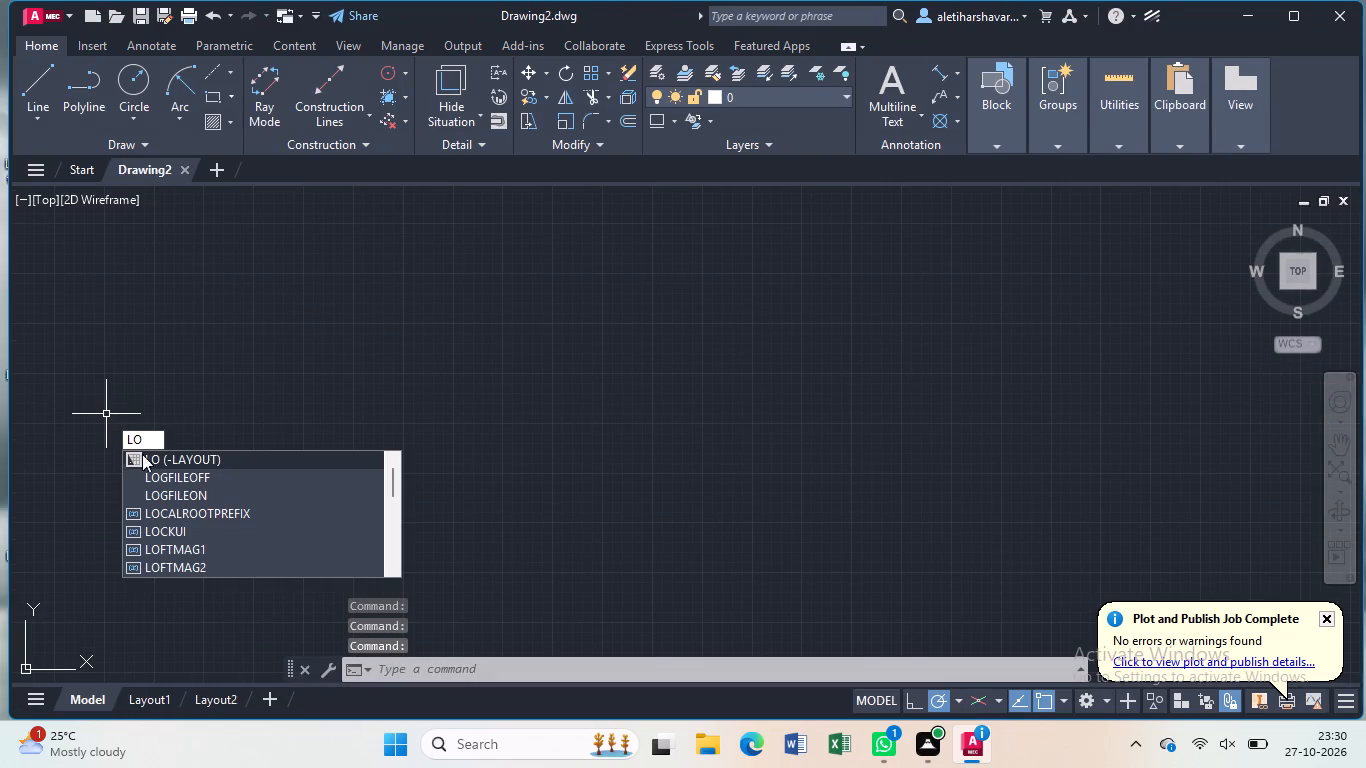
left_click(176, 494)
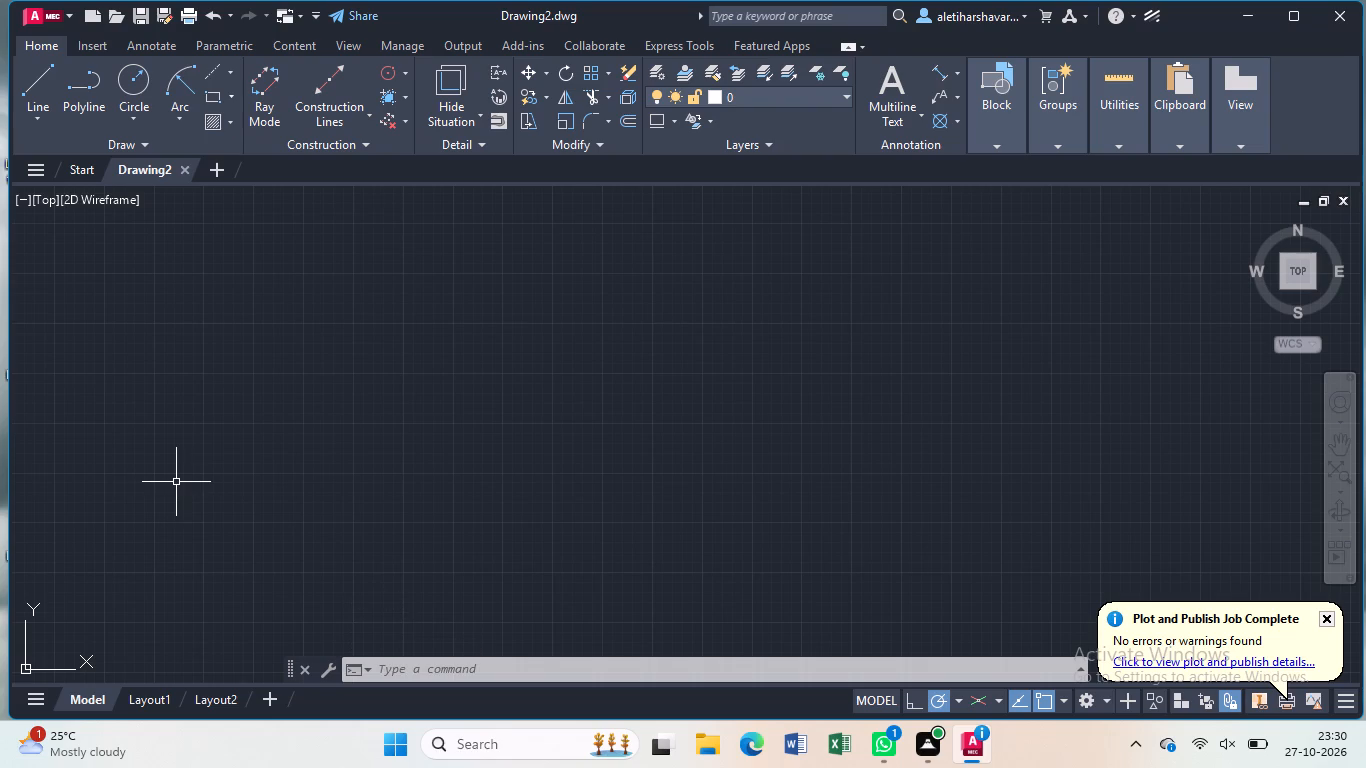
key("Escape")
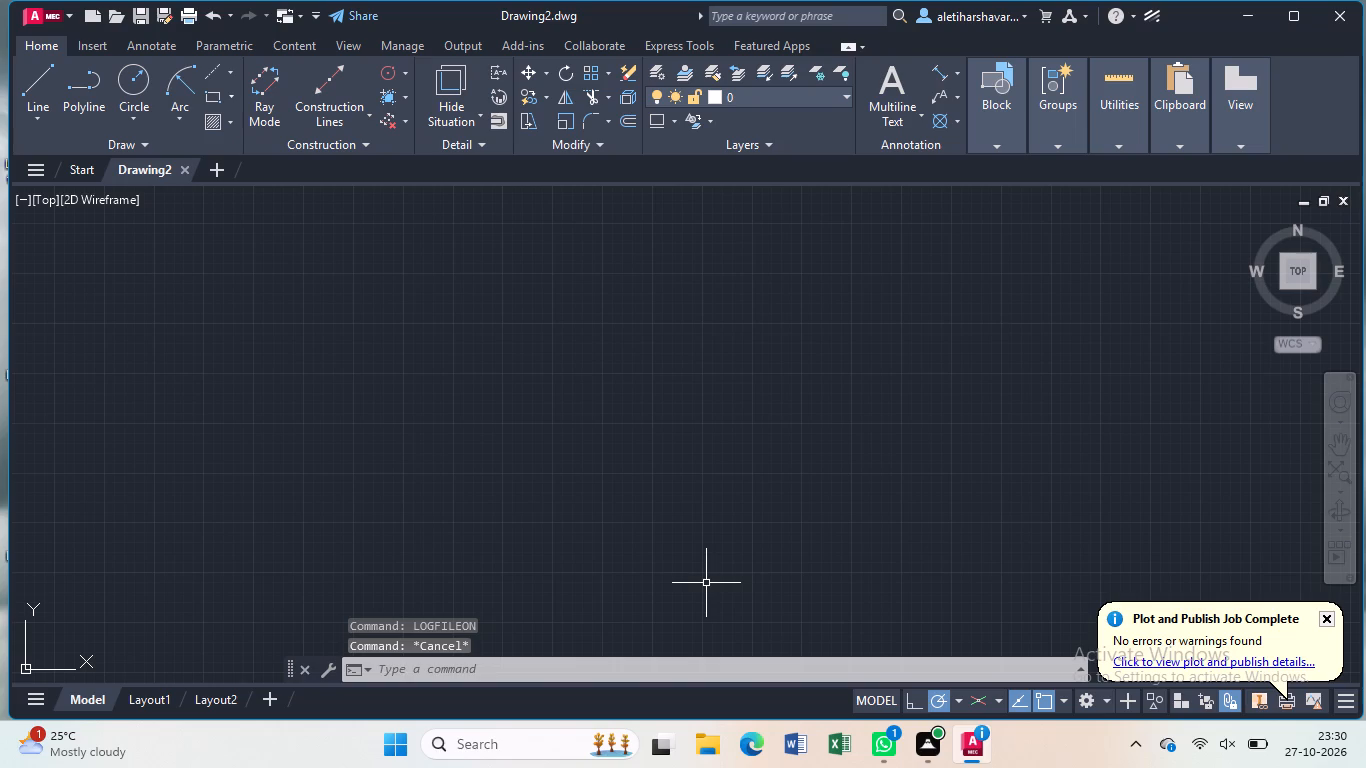
type("lo")
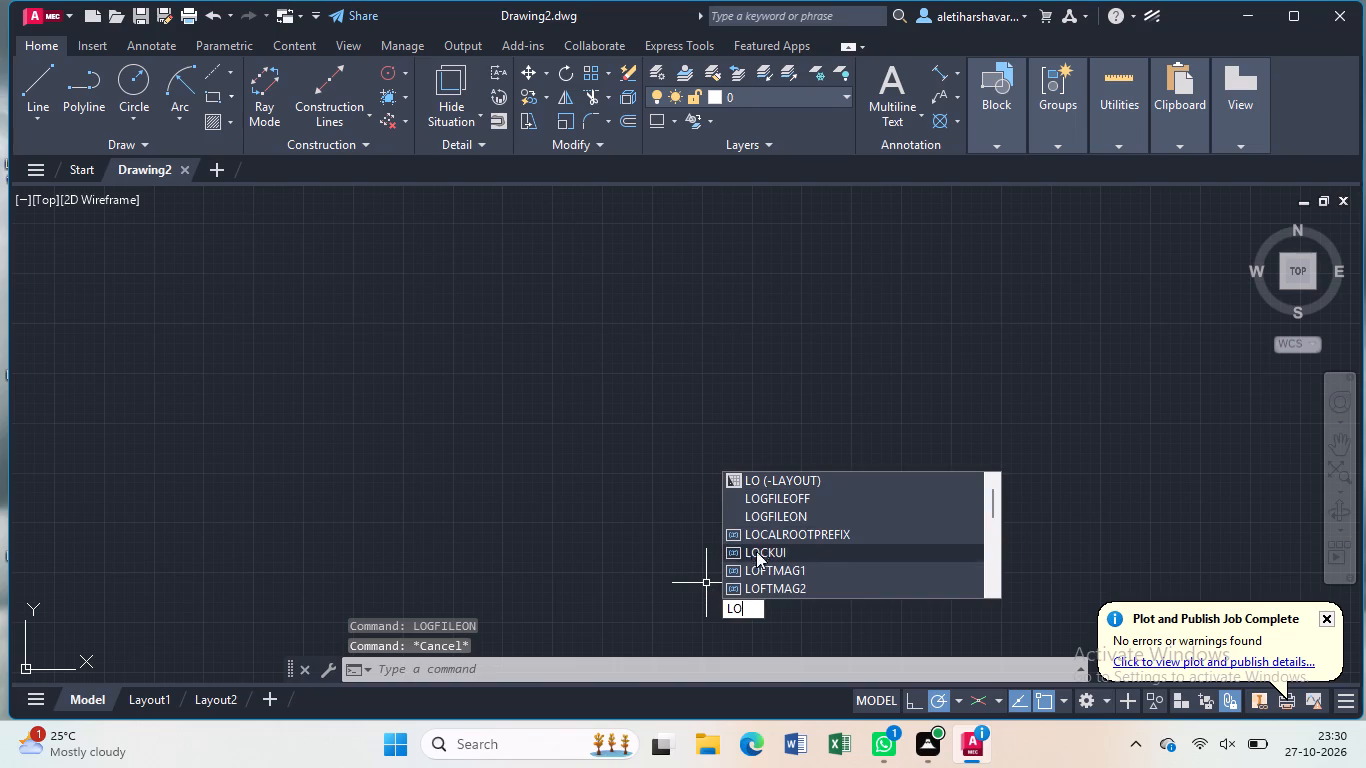
left_click(771, 510)
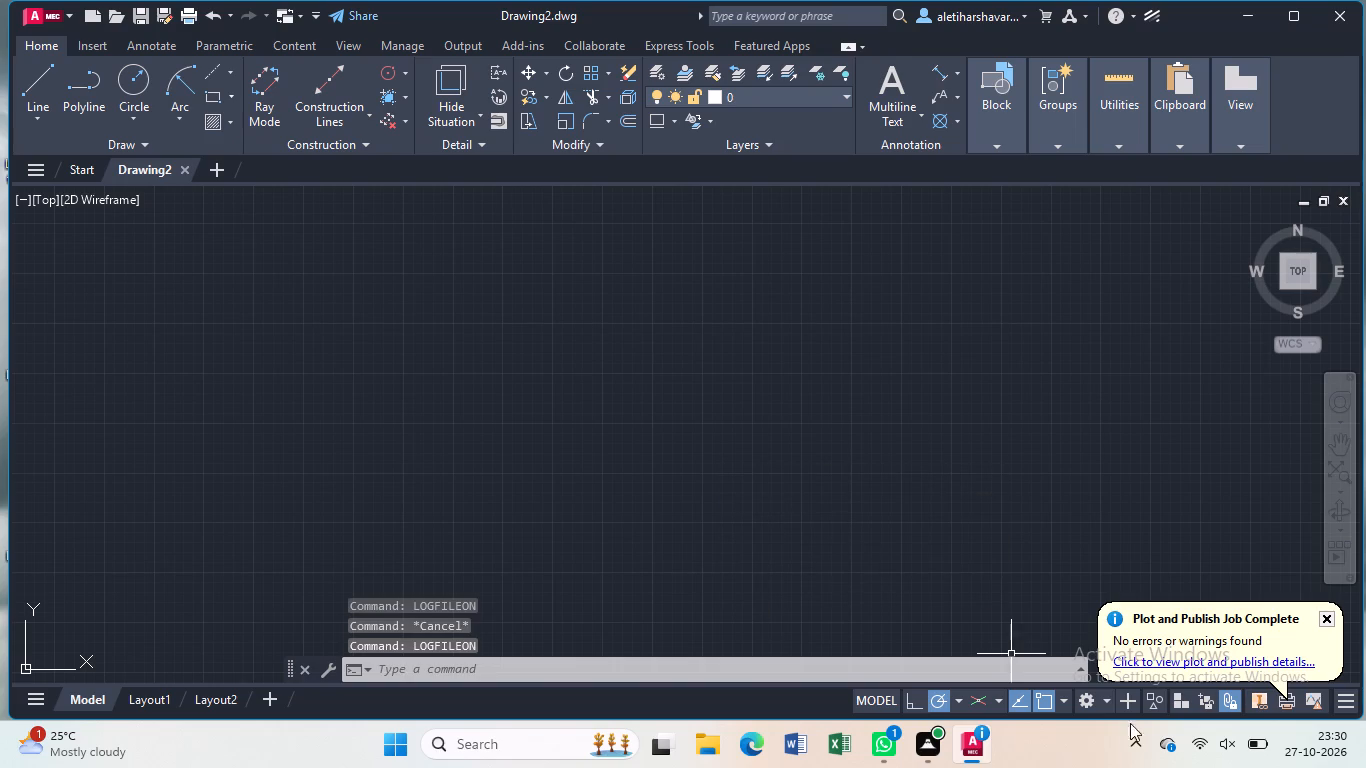
Switch on isometric drafting with the top isoplane.
left_click(979, 701)
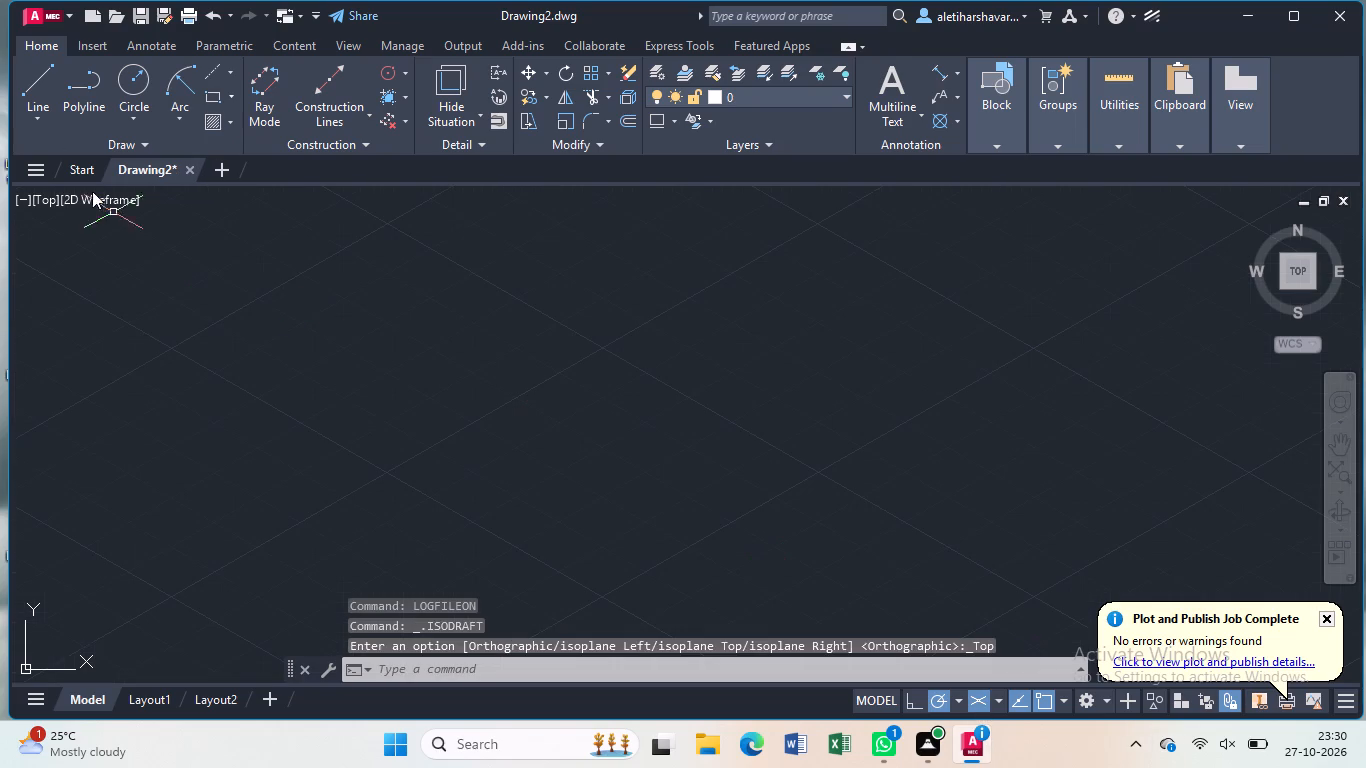
Start the line outline with three 15-unit segments: along 330°, vertically up, and back along 150°.
left_click(38, 81)
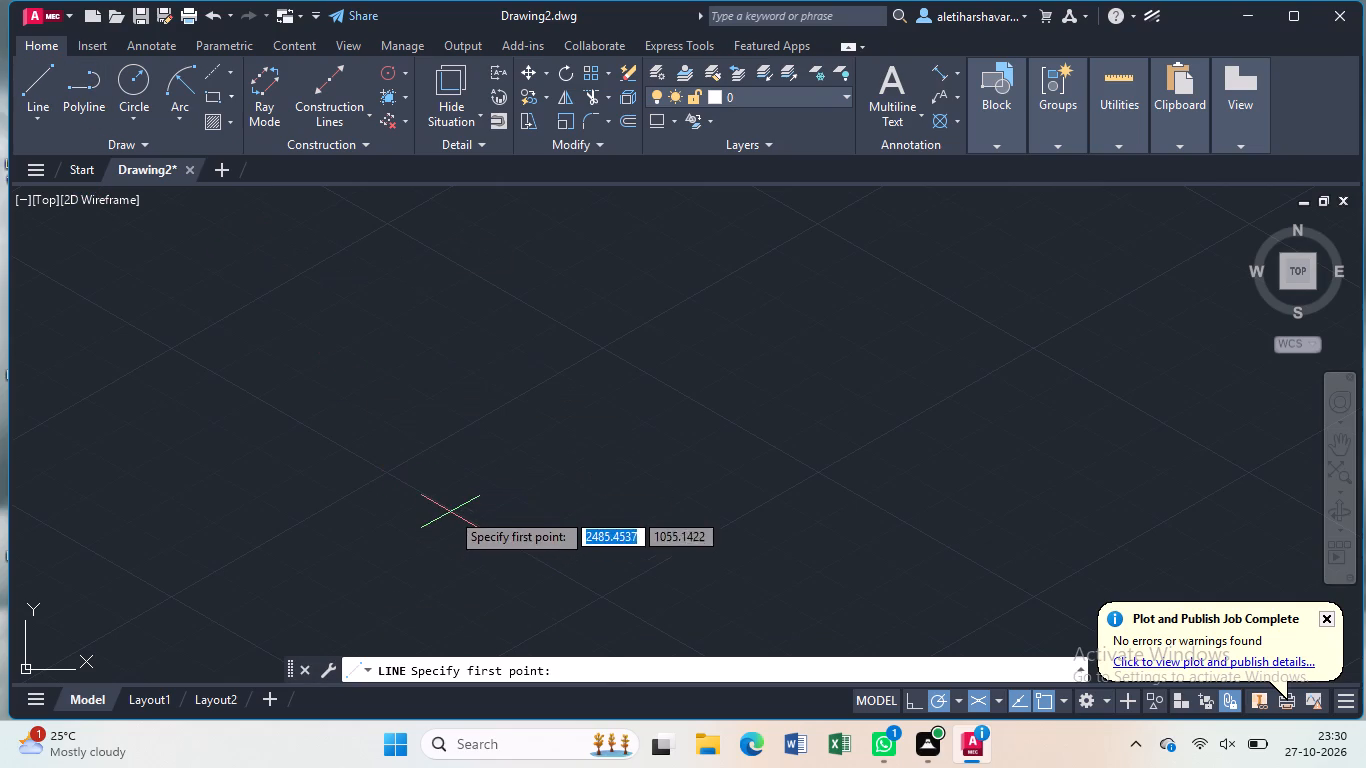
left_click(446, 484)
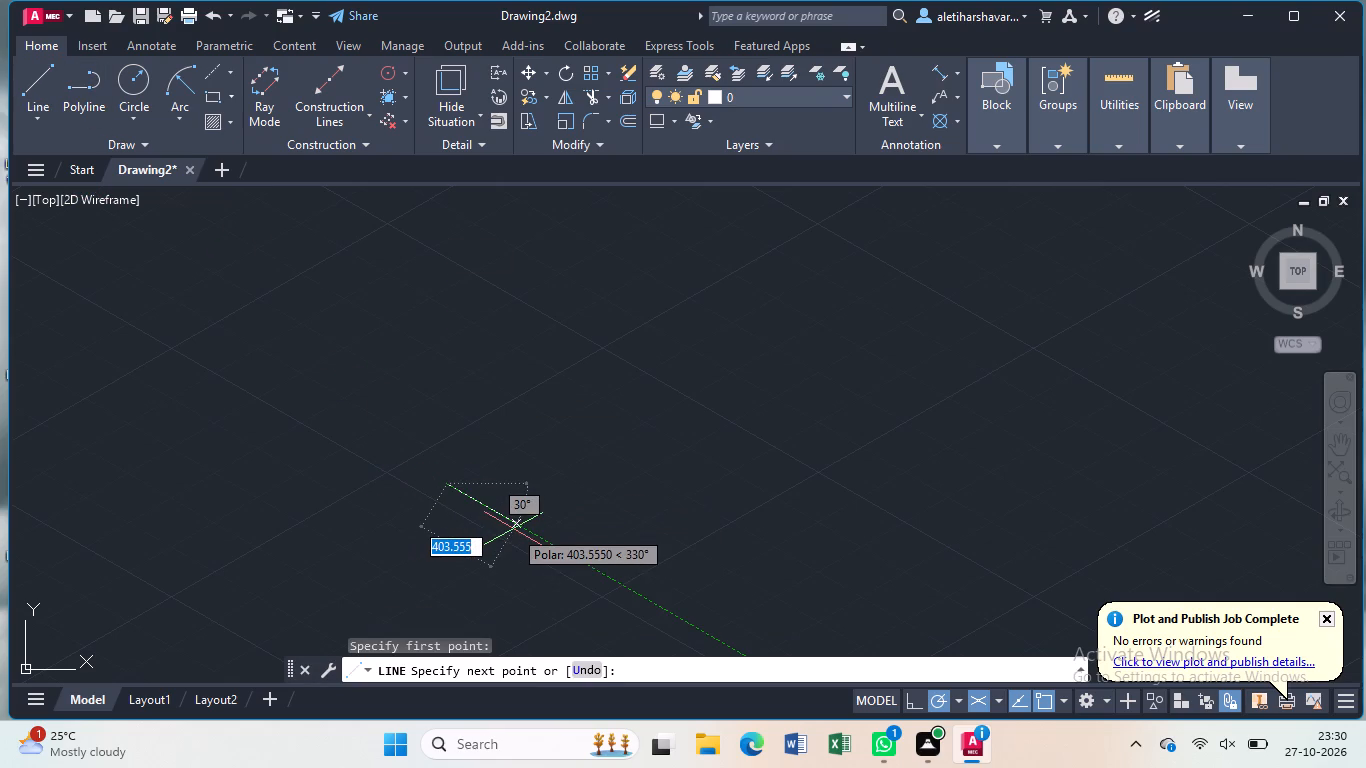
key("1")
key("5")
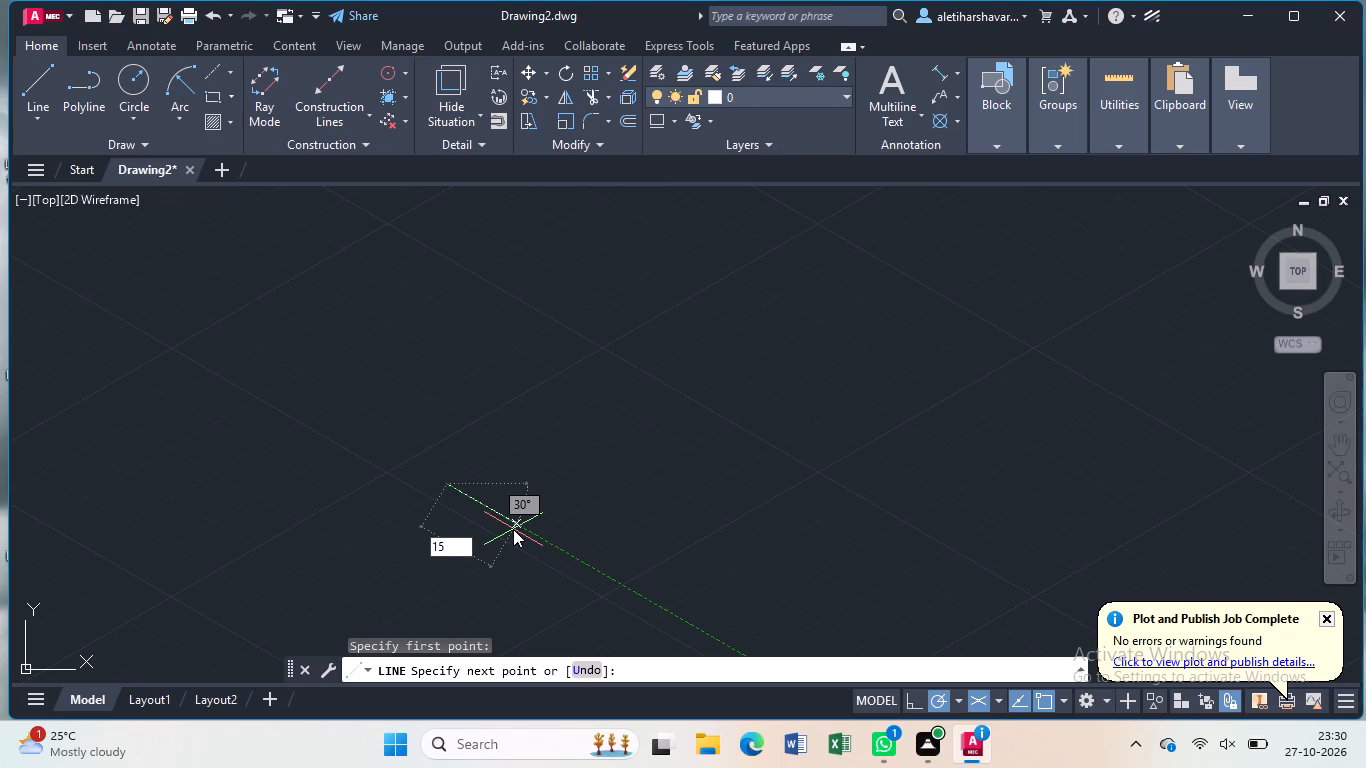
key("Return")
scroll(494, 425, "up", 1)
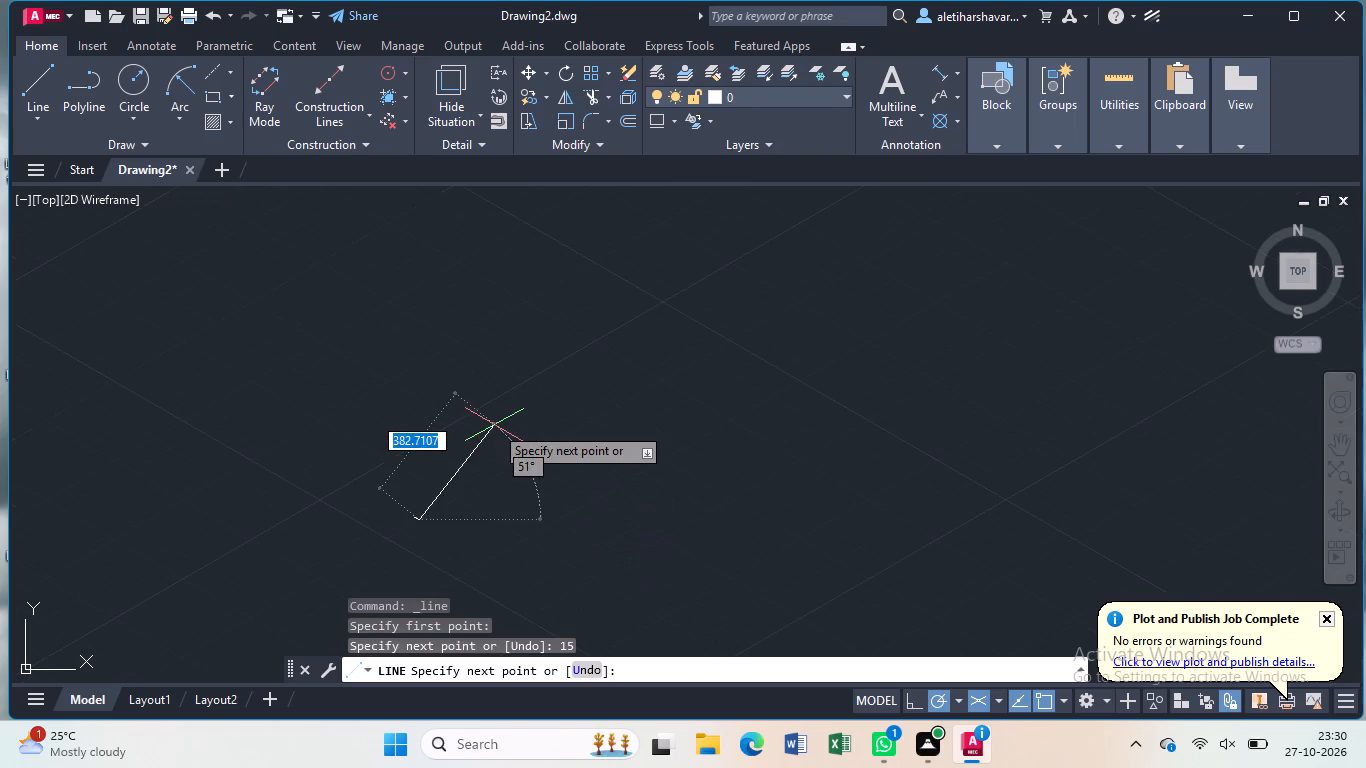
scroll(433, 525, "up", 3)
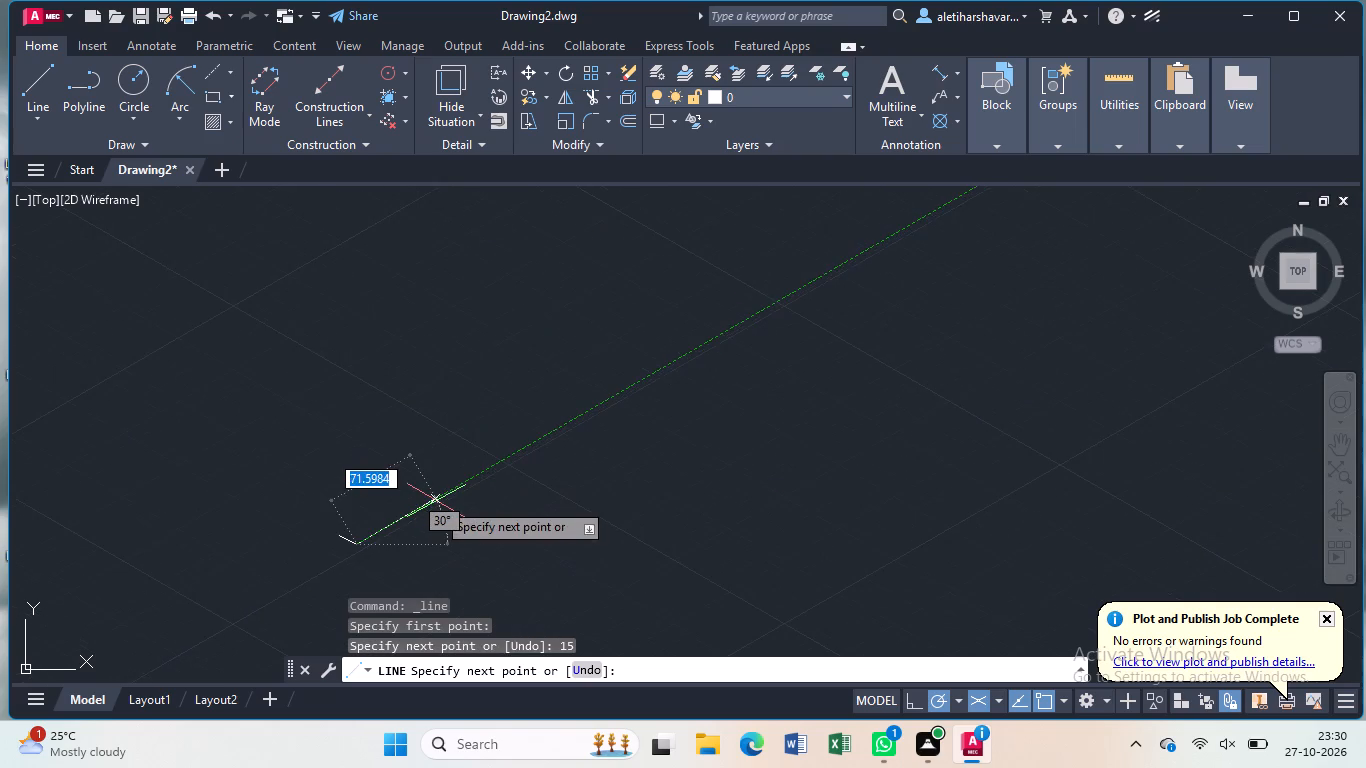
scroll(436, 501, "up", 2)
middle_click_drag(245, 603, 271, 554)
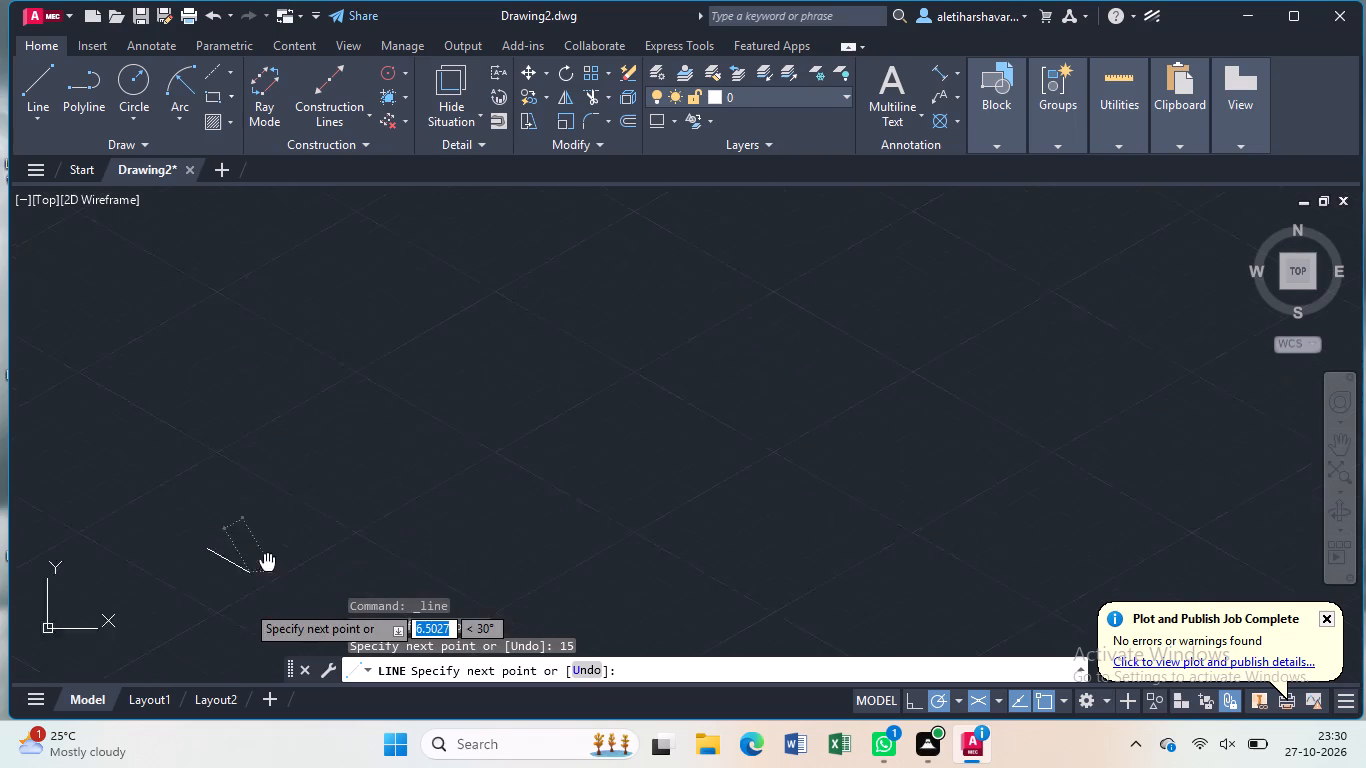
middle_click_drag(271, 554, 398, 521)
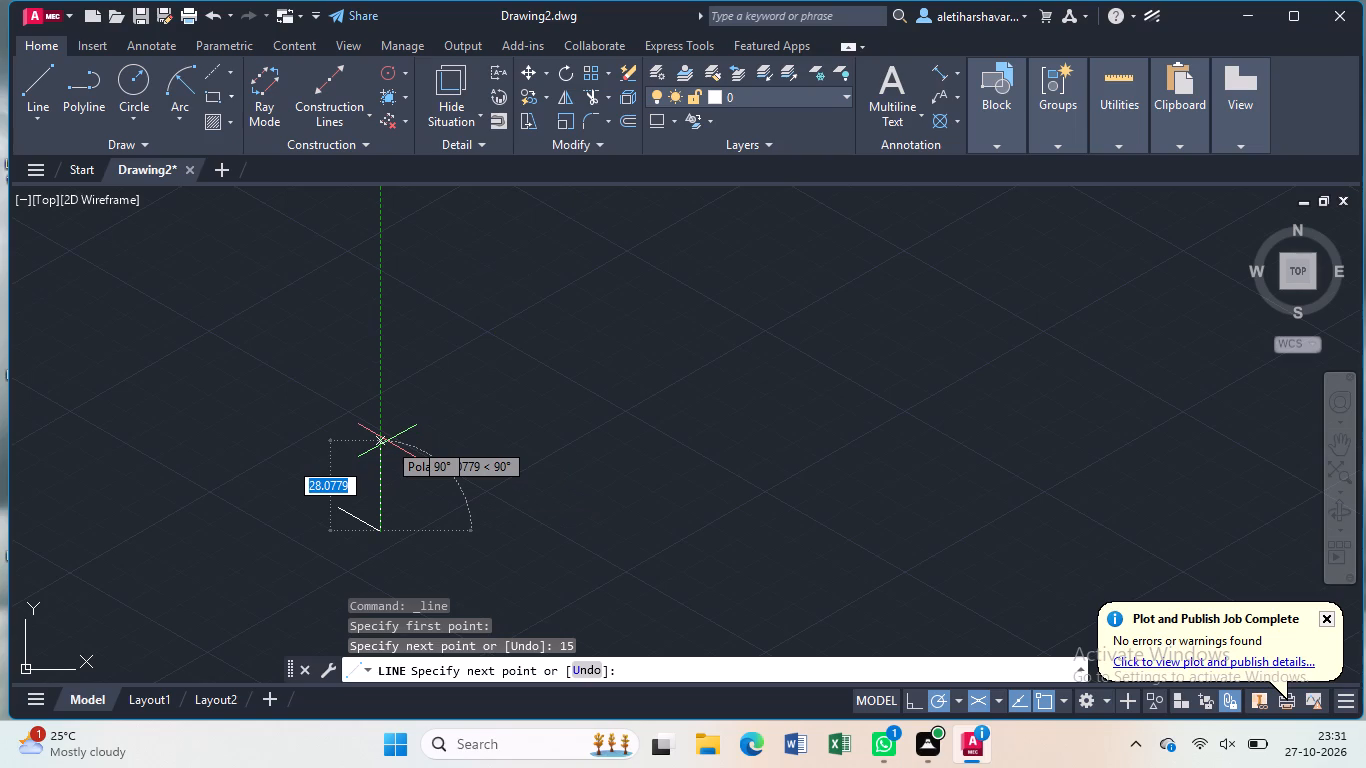
key("1")
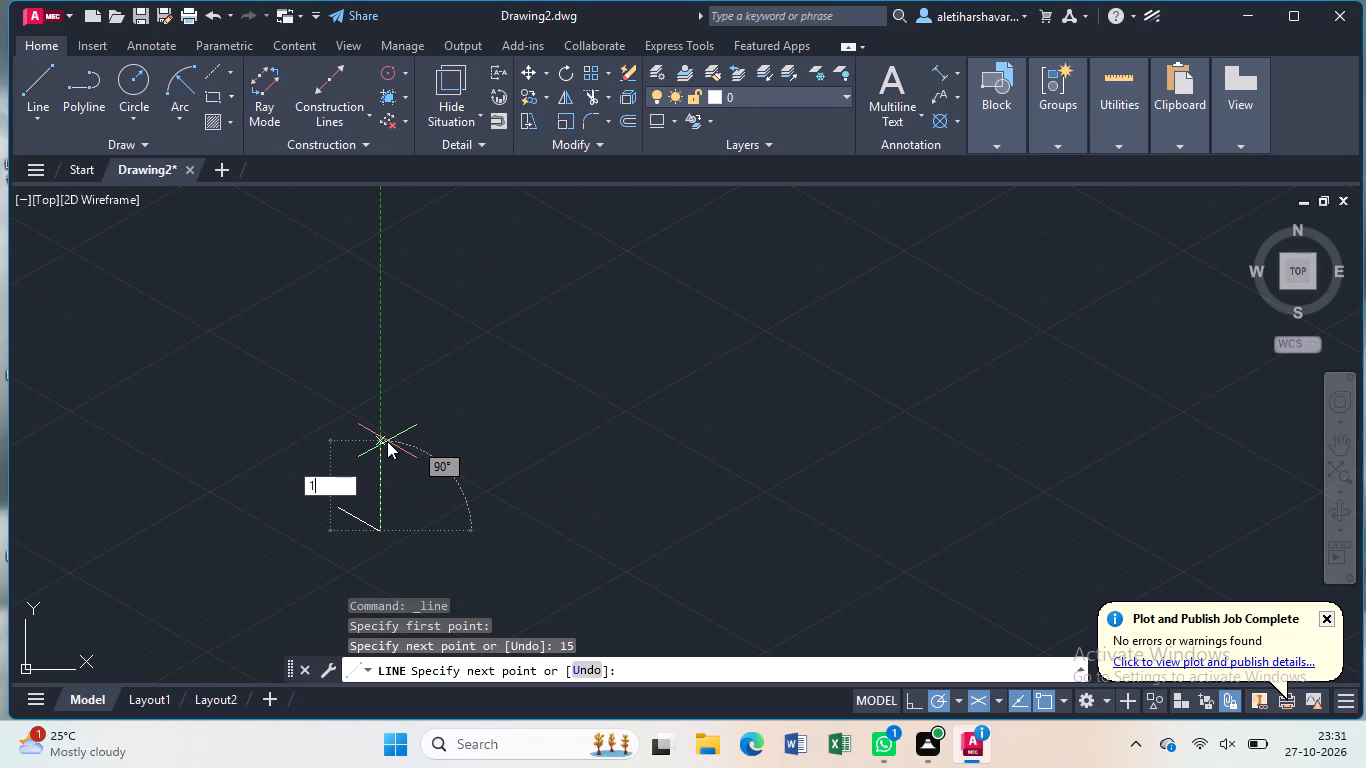
key("5")
key("Return")
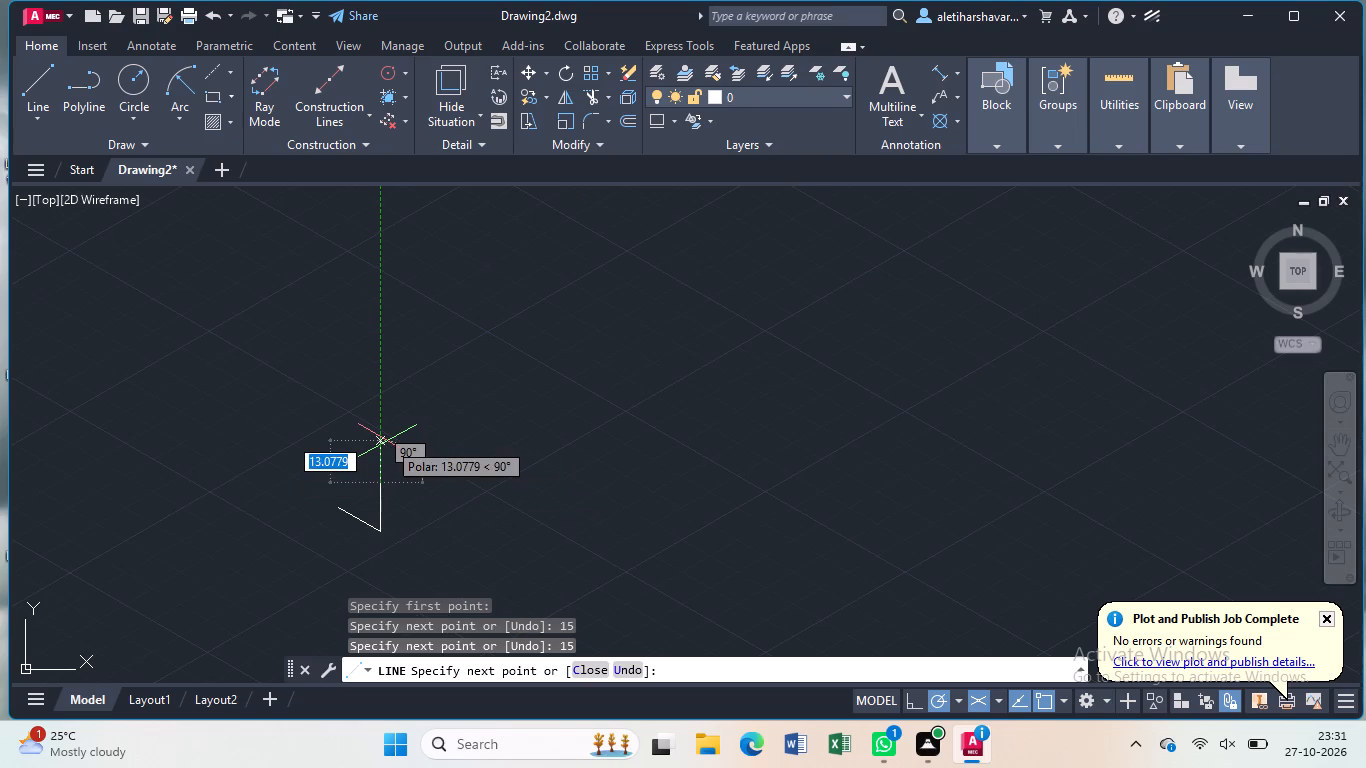
type("15")
key("Return")
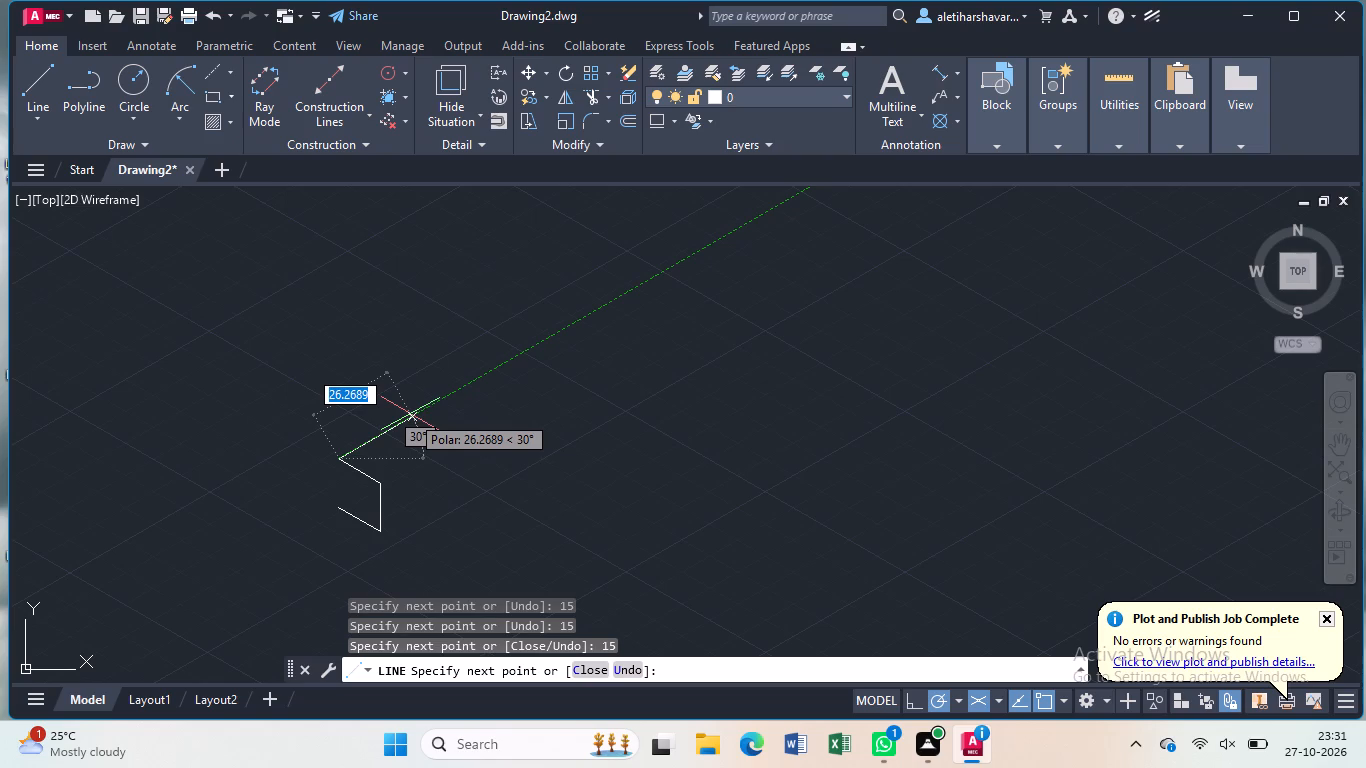
Continue the outline with the recessed top edges: 10 units along 30°, 30 along 150°, and 10 along 210°.
key("1")
key("0")
key("Return")
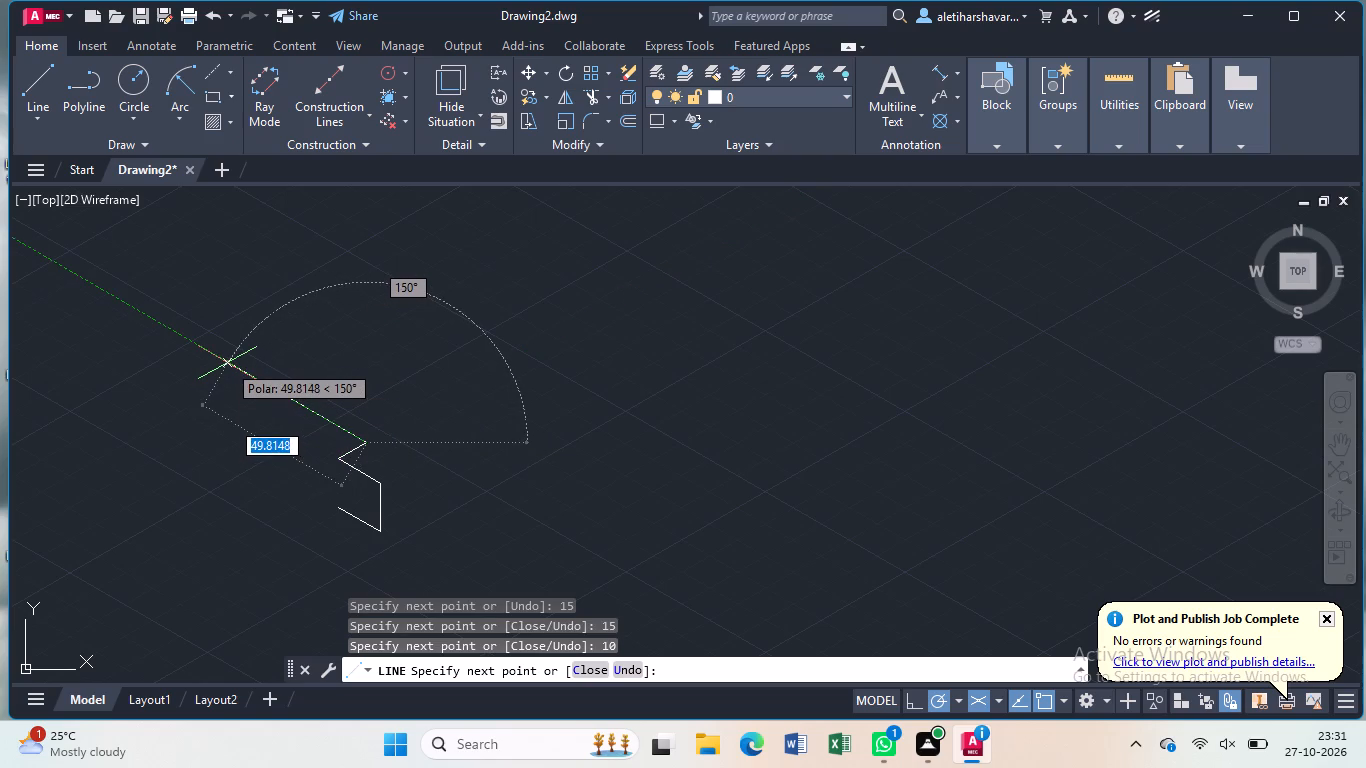
key("3")
key("0")
key("Return")
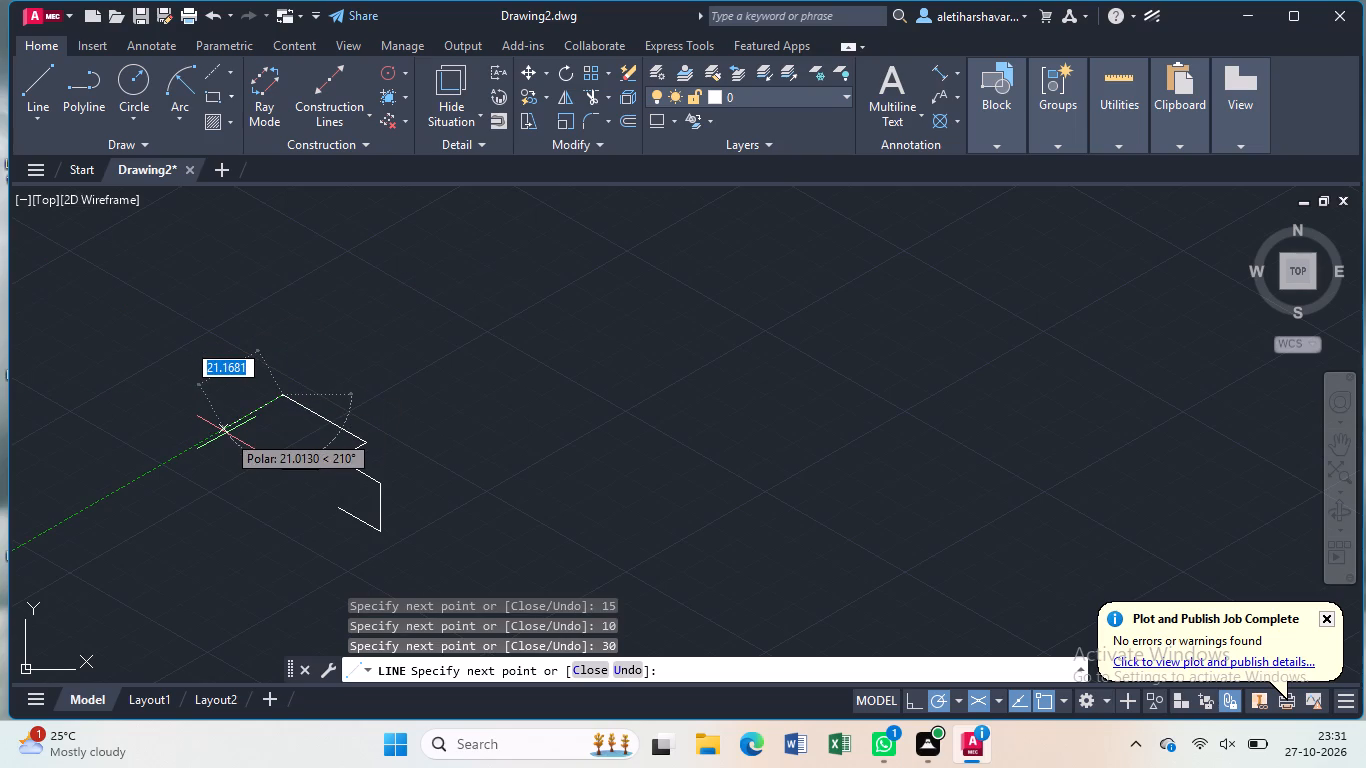
key("1")
key("0")
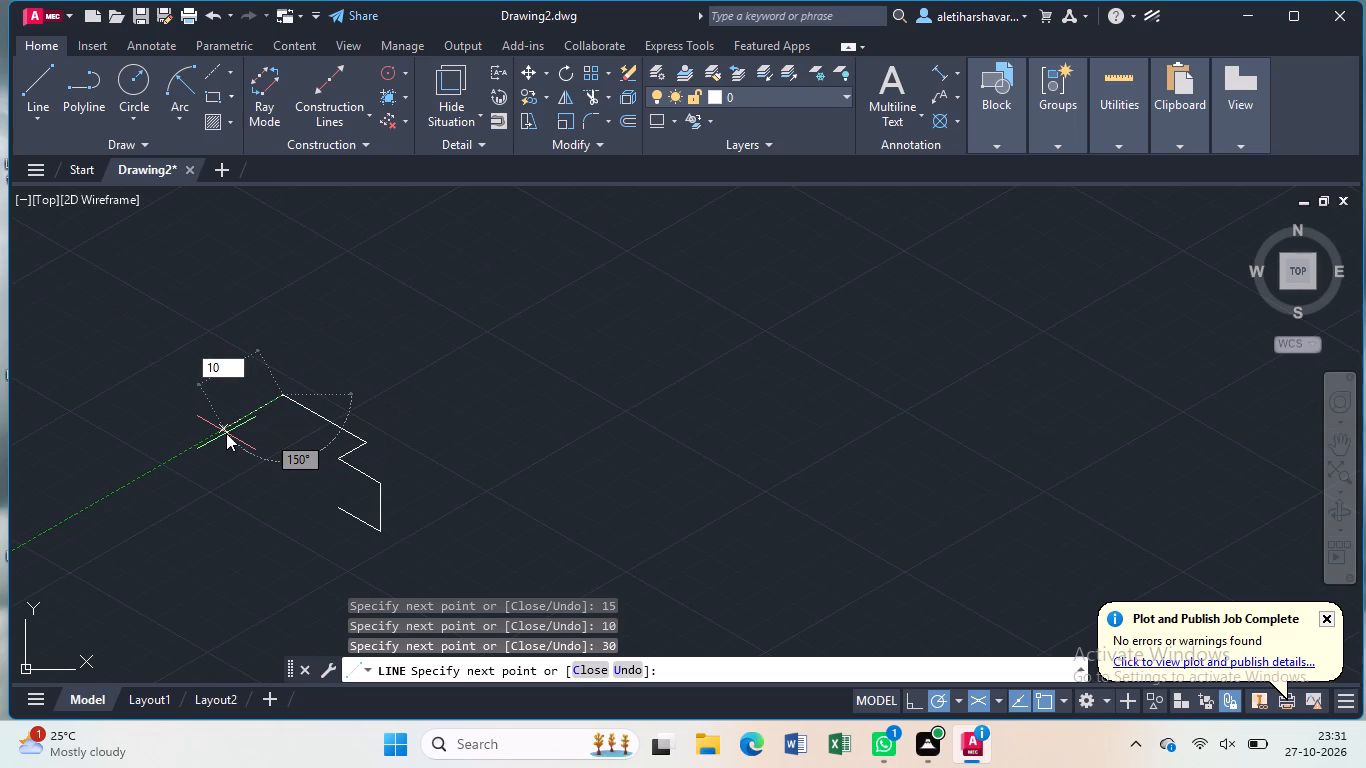
key("Return")
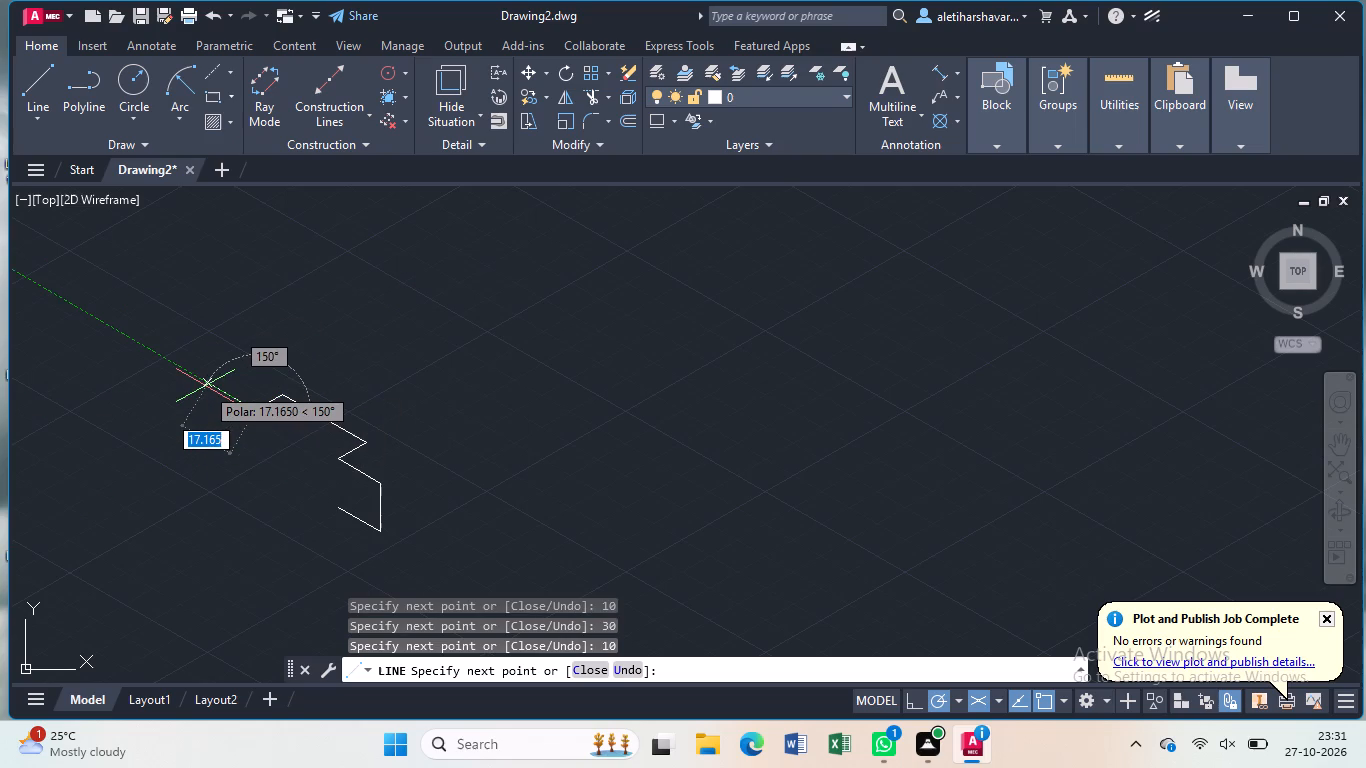
Draw the far end face with 15-unit segments along 150°, down, and along 330°, closing it vertically up to the recess corner.
key("1")
key("5")
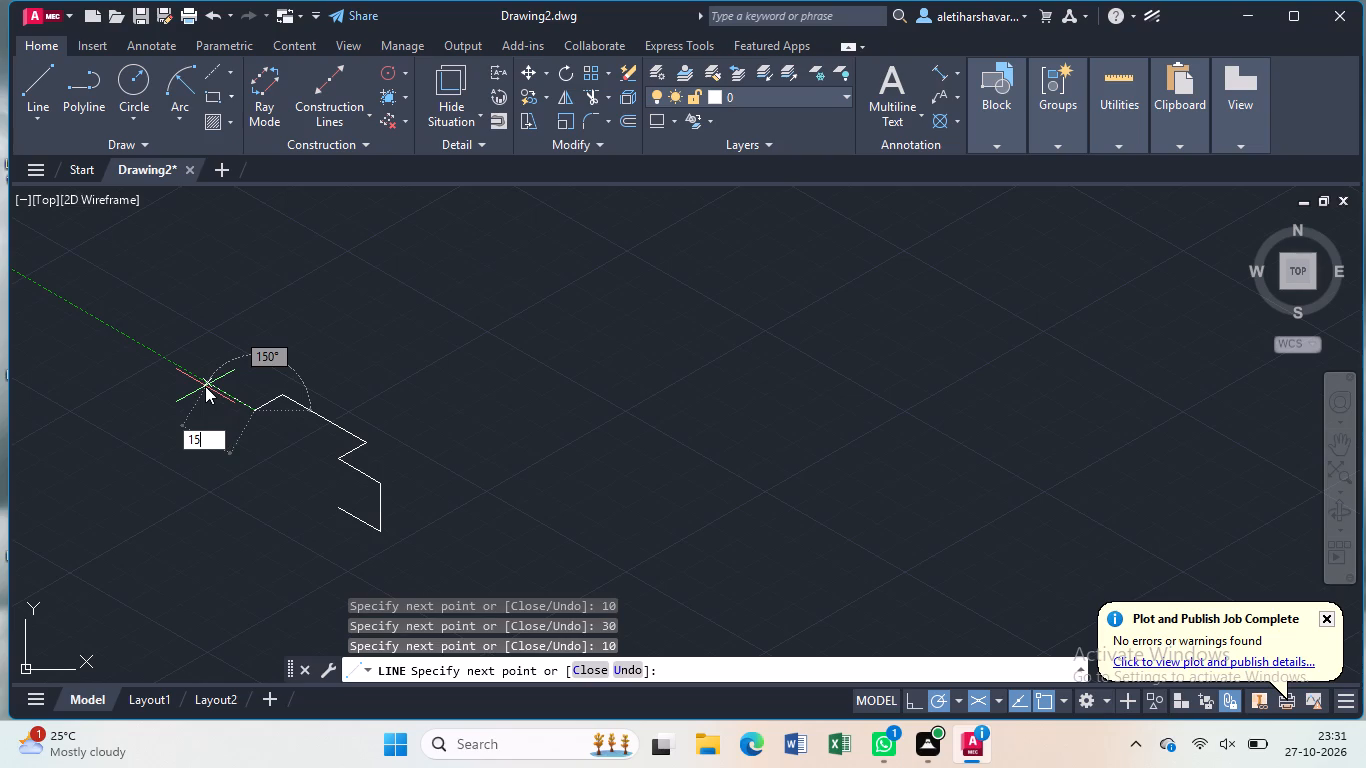
key("Return")
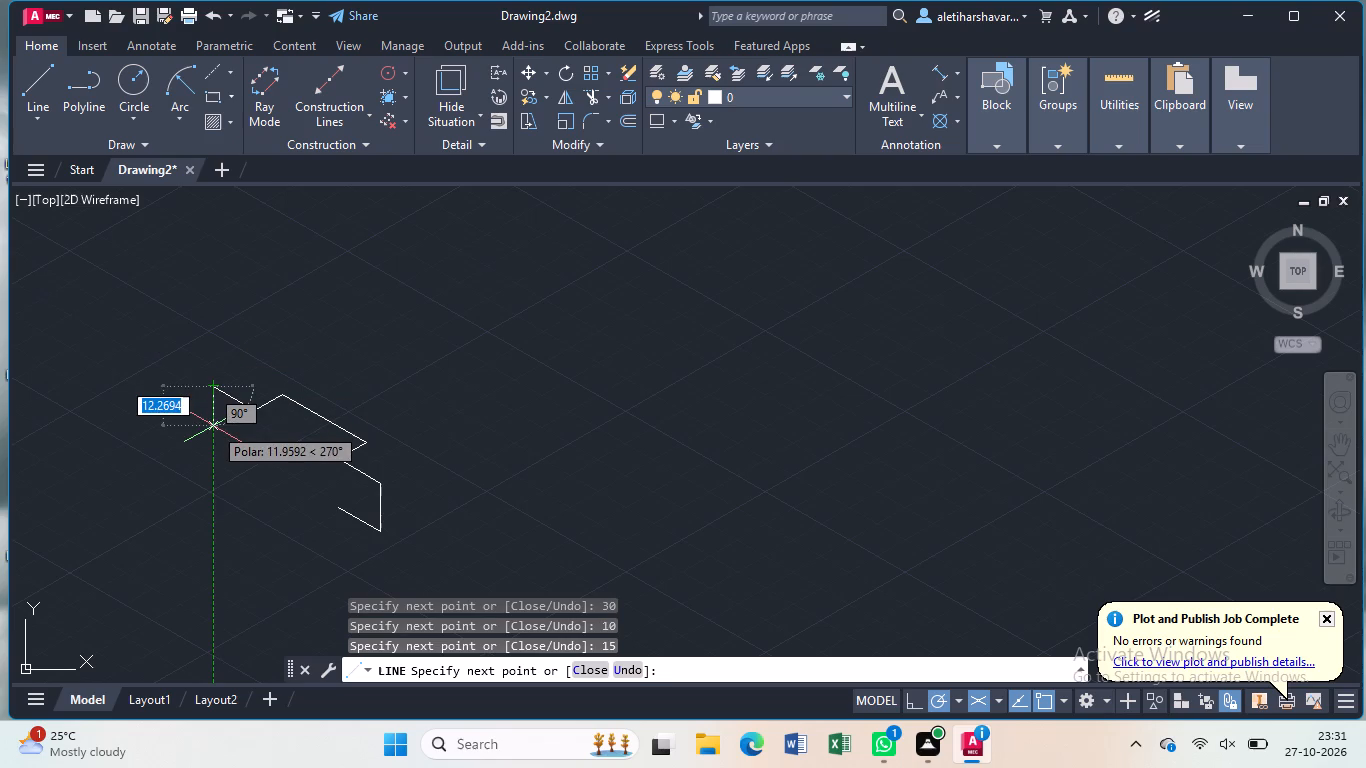
type("15")
key("Return")
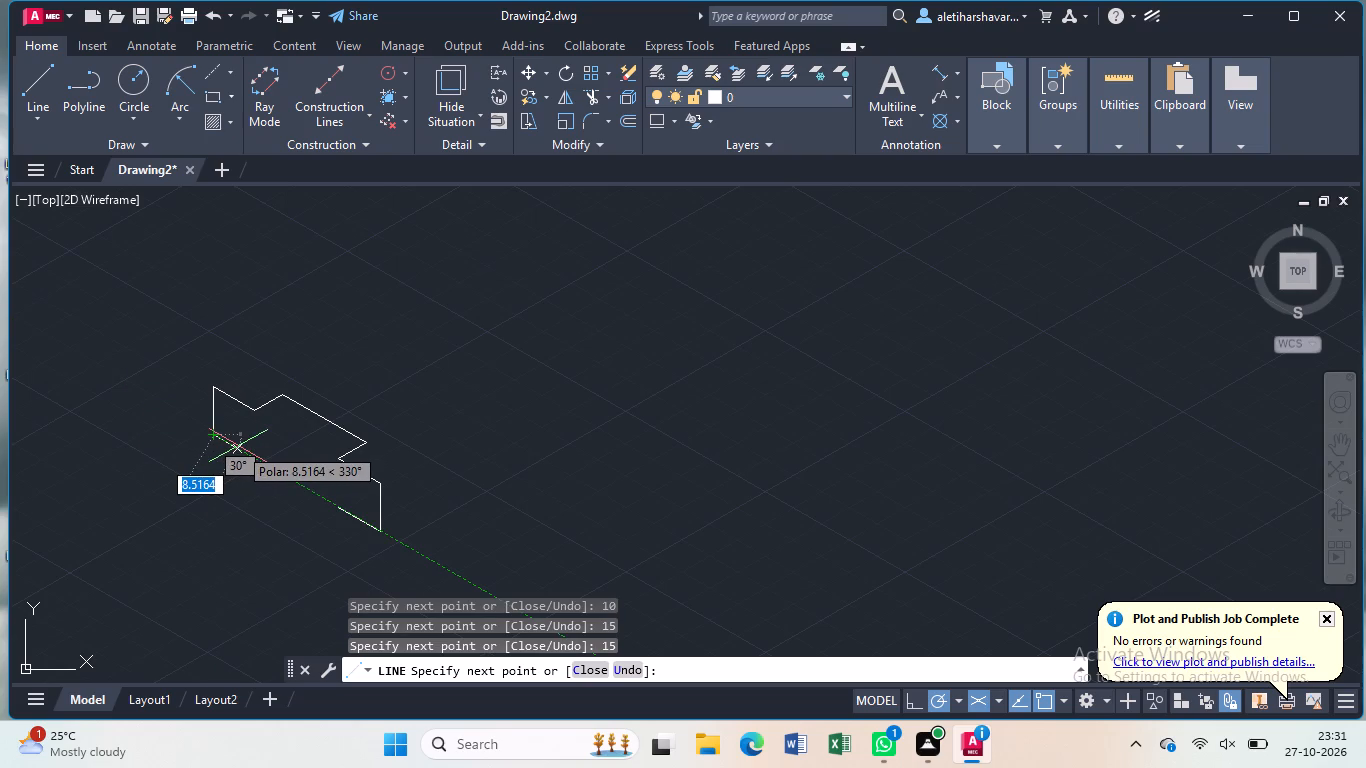
type("15")
key("Return")
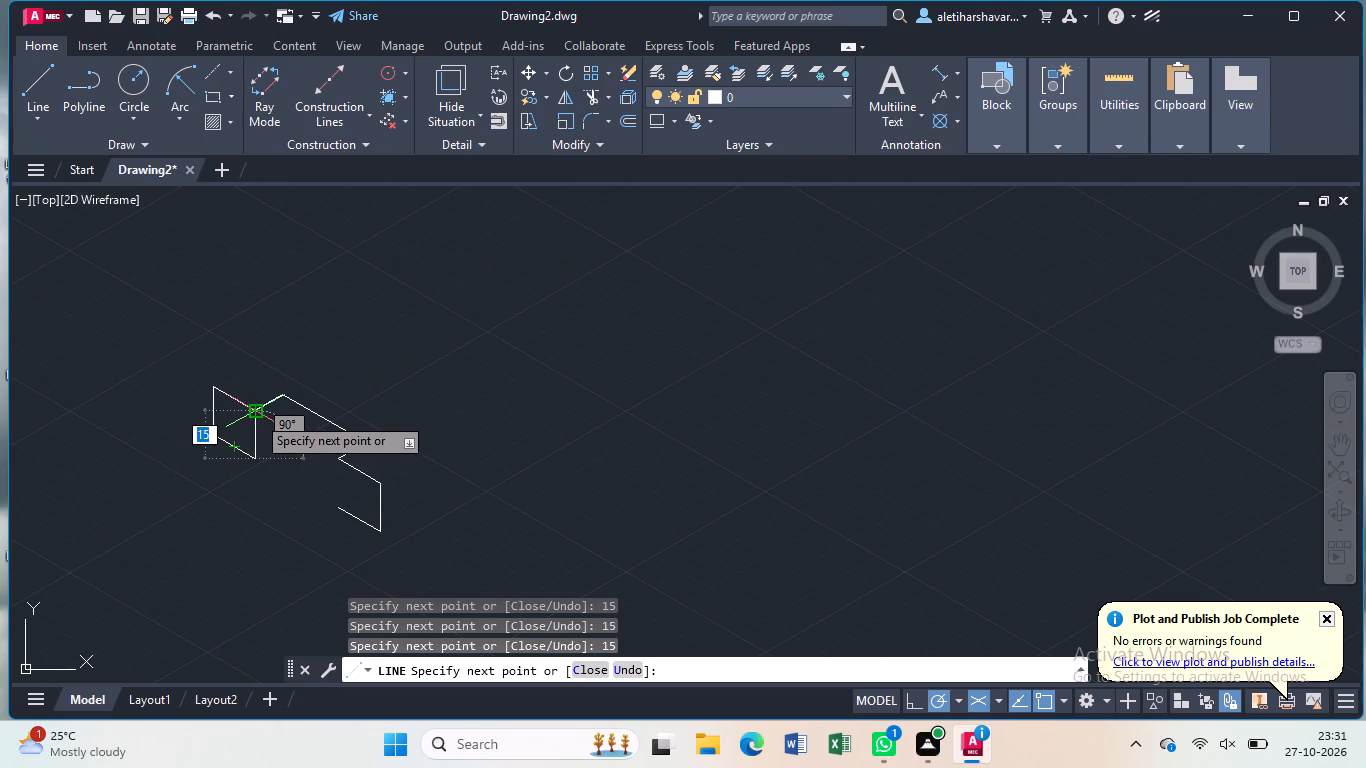
left_click(256, 415)
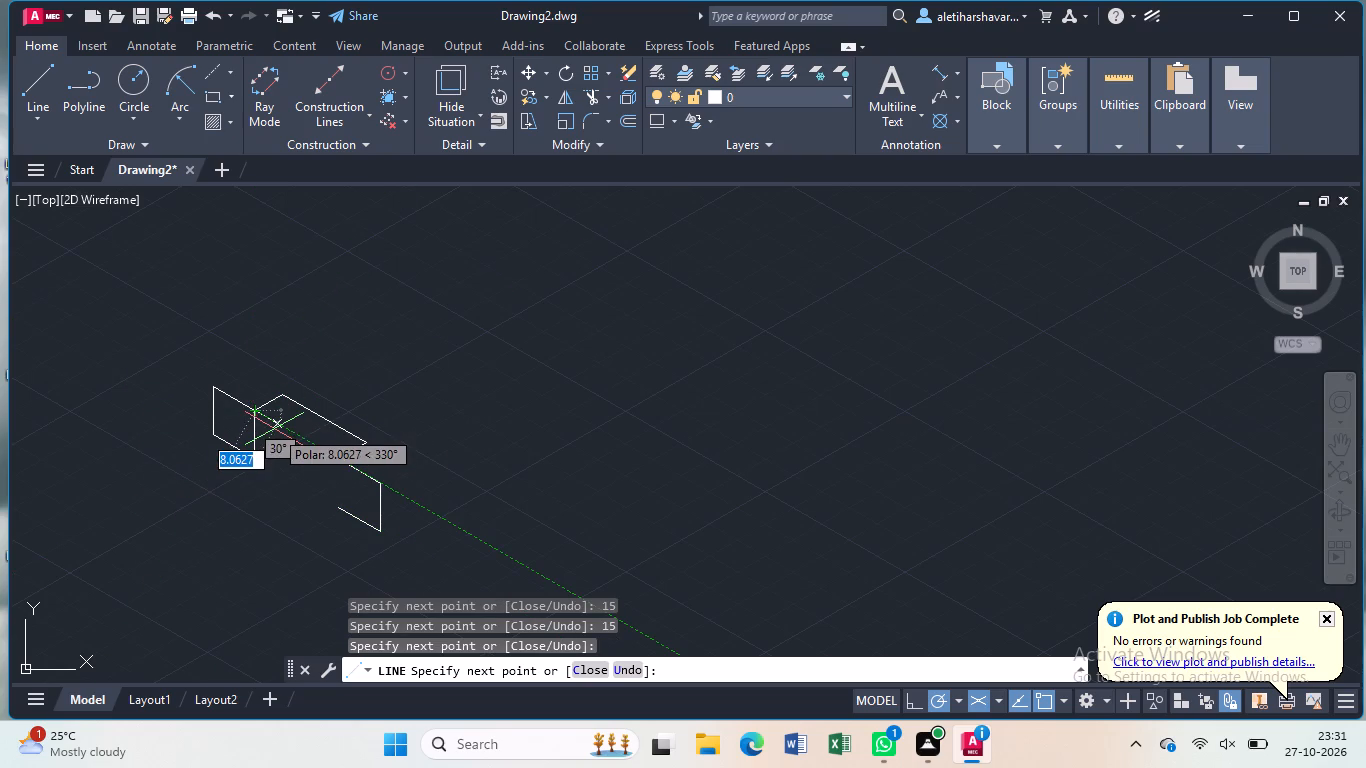
key("Escape")
Draw the recess side face from the far end face's lower corner: 10 units along 30°, then up to the recess's back corner.
key("l")
key("Return")
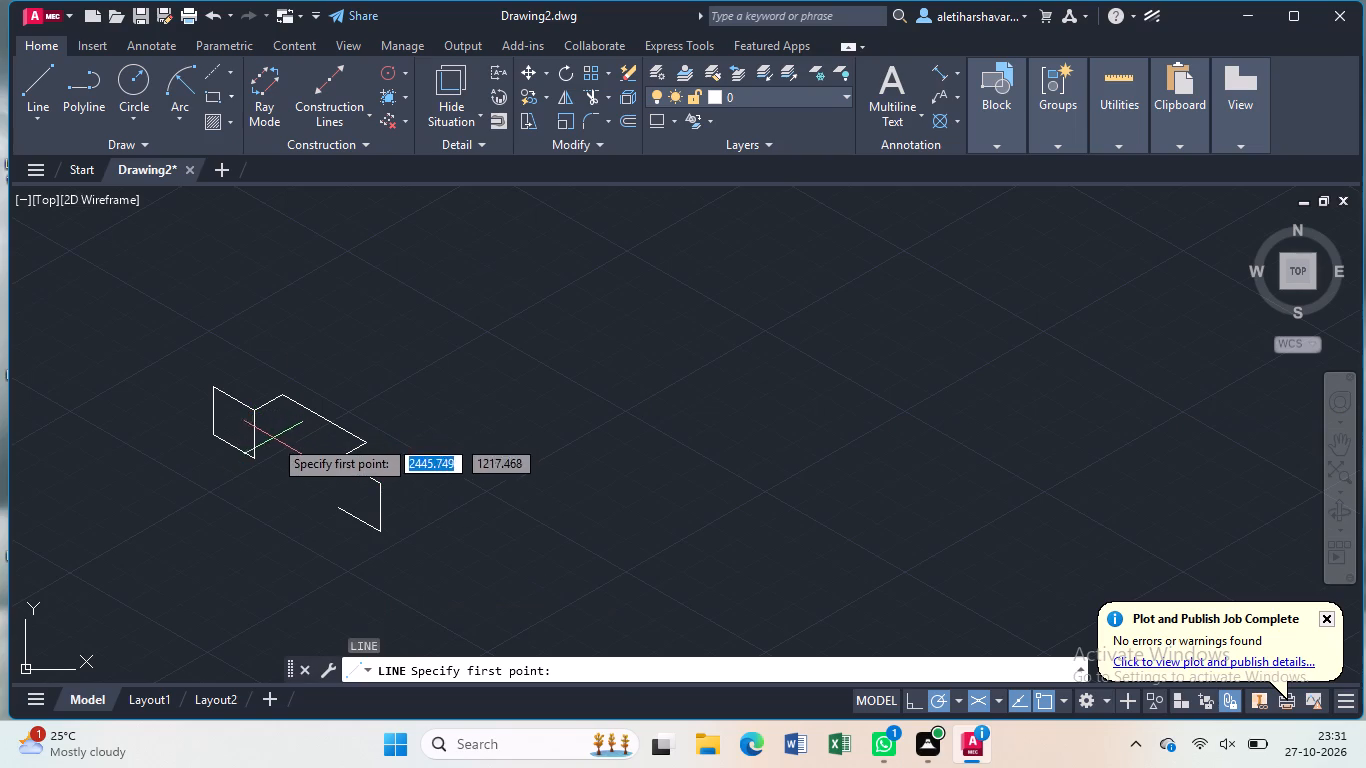
left_click(260, 457)
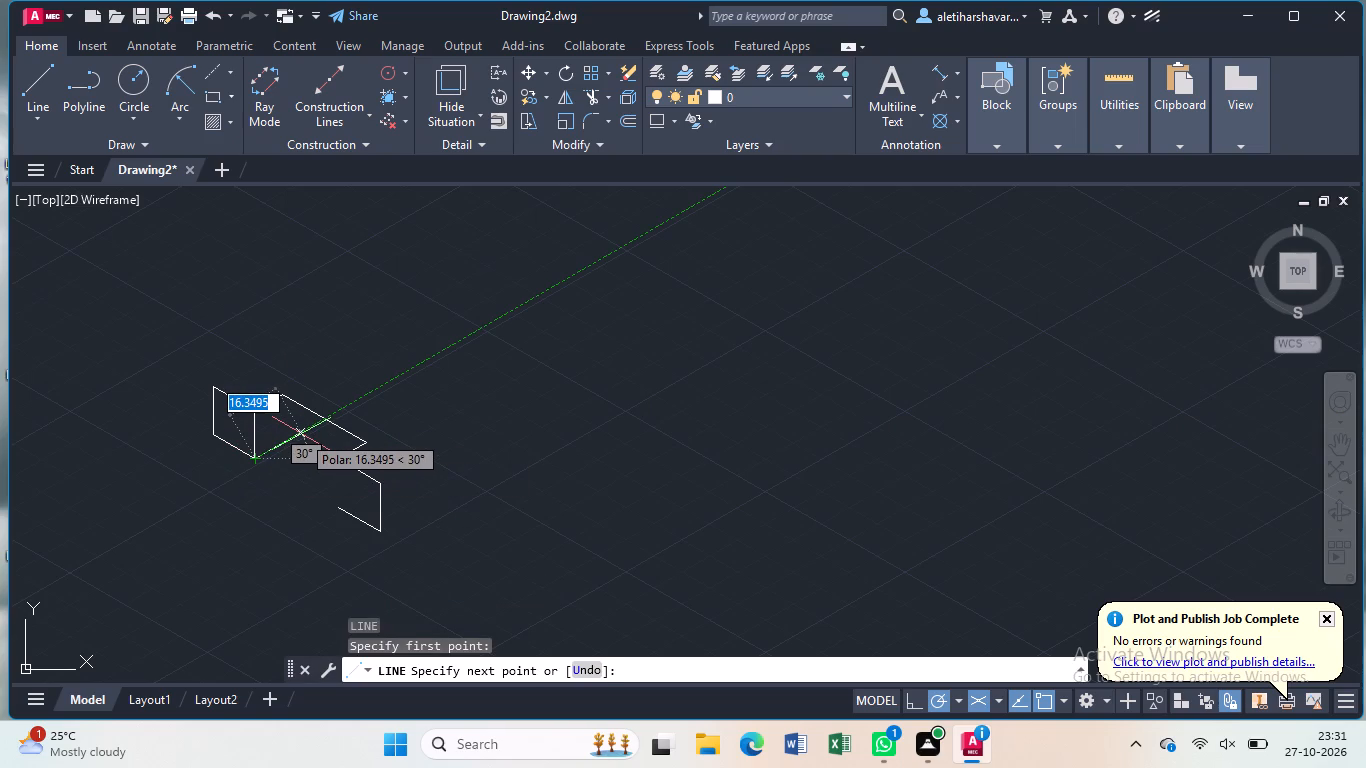
key("1")
key("0")
key("Return")
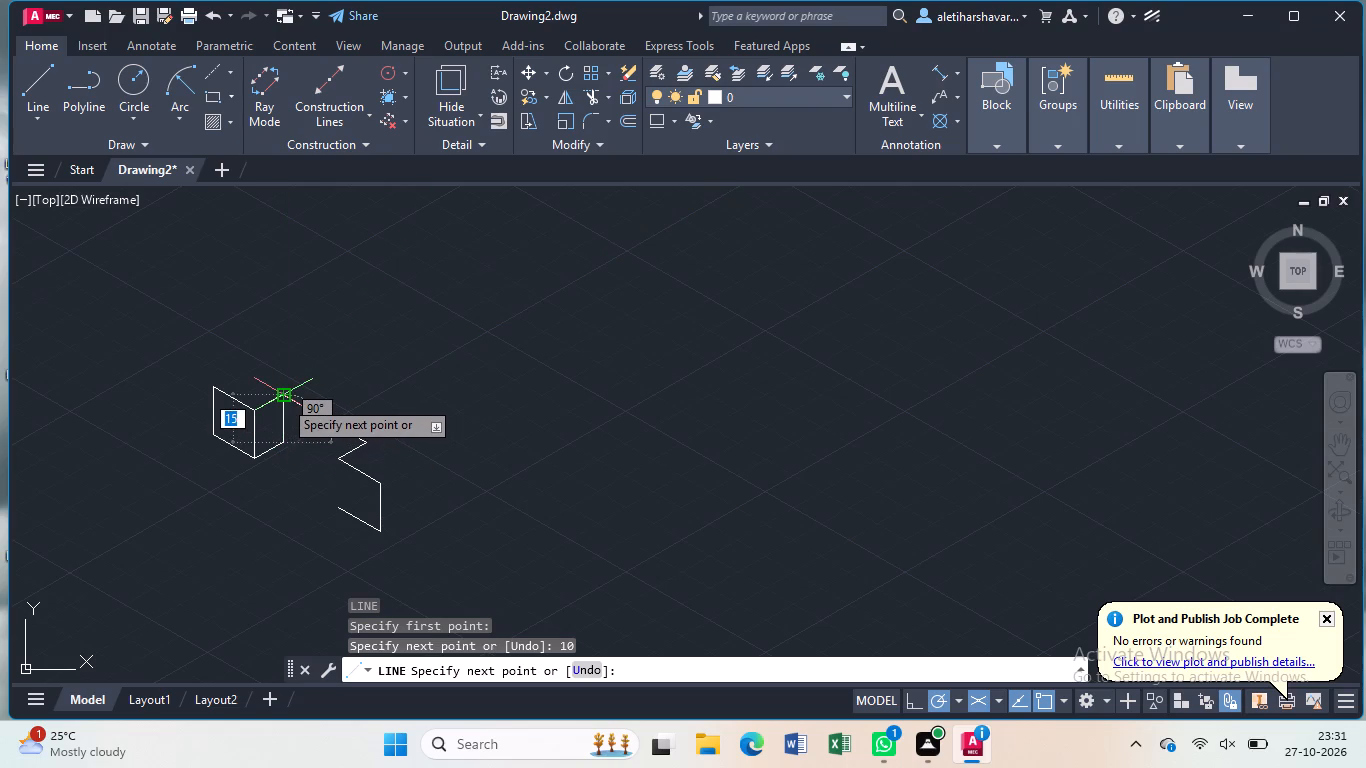
left_click(283, 399)
key("Escape")
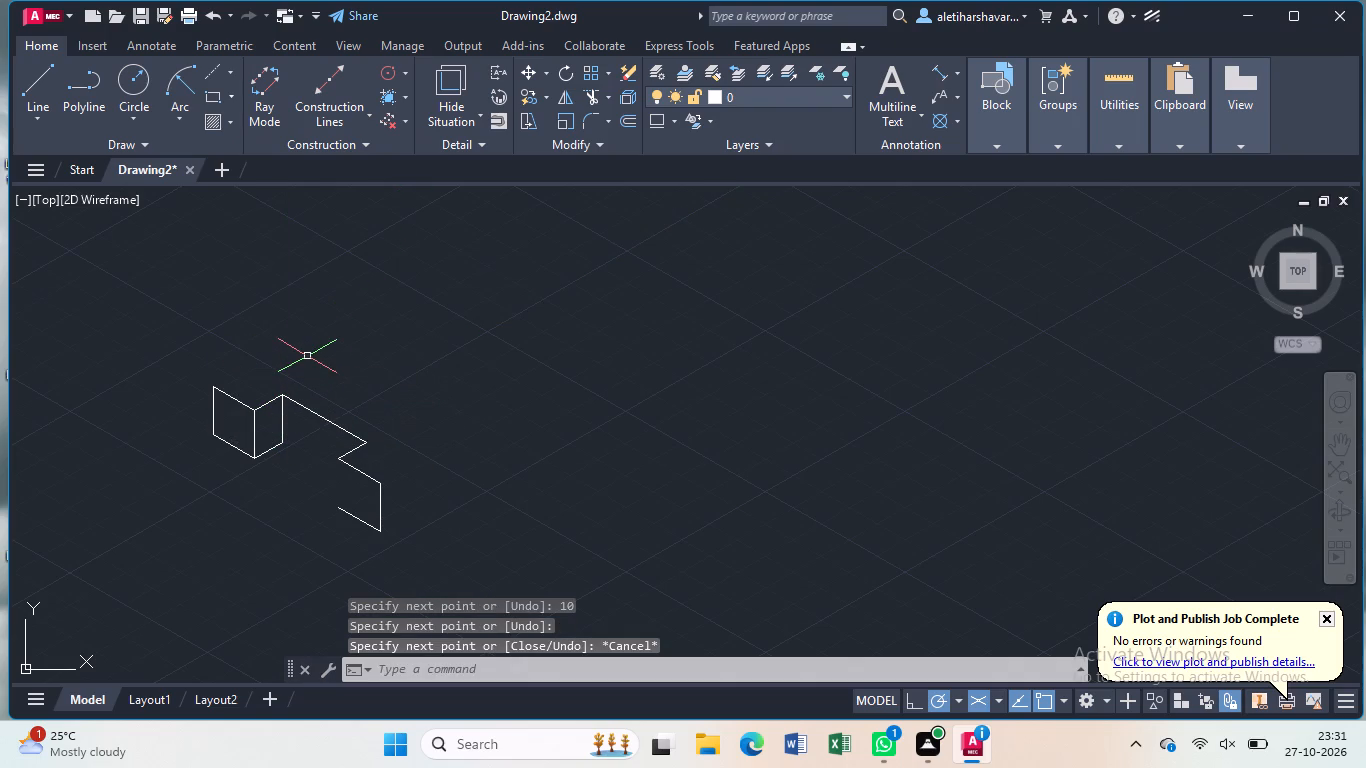
Close the near end face with a vertical line from its upper recess corner down to the open lower corner.
key("l")
key("Return")
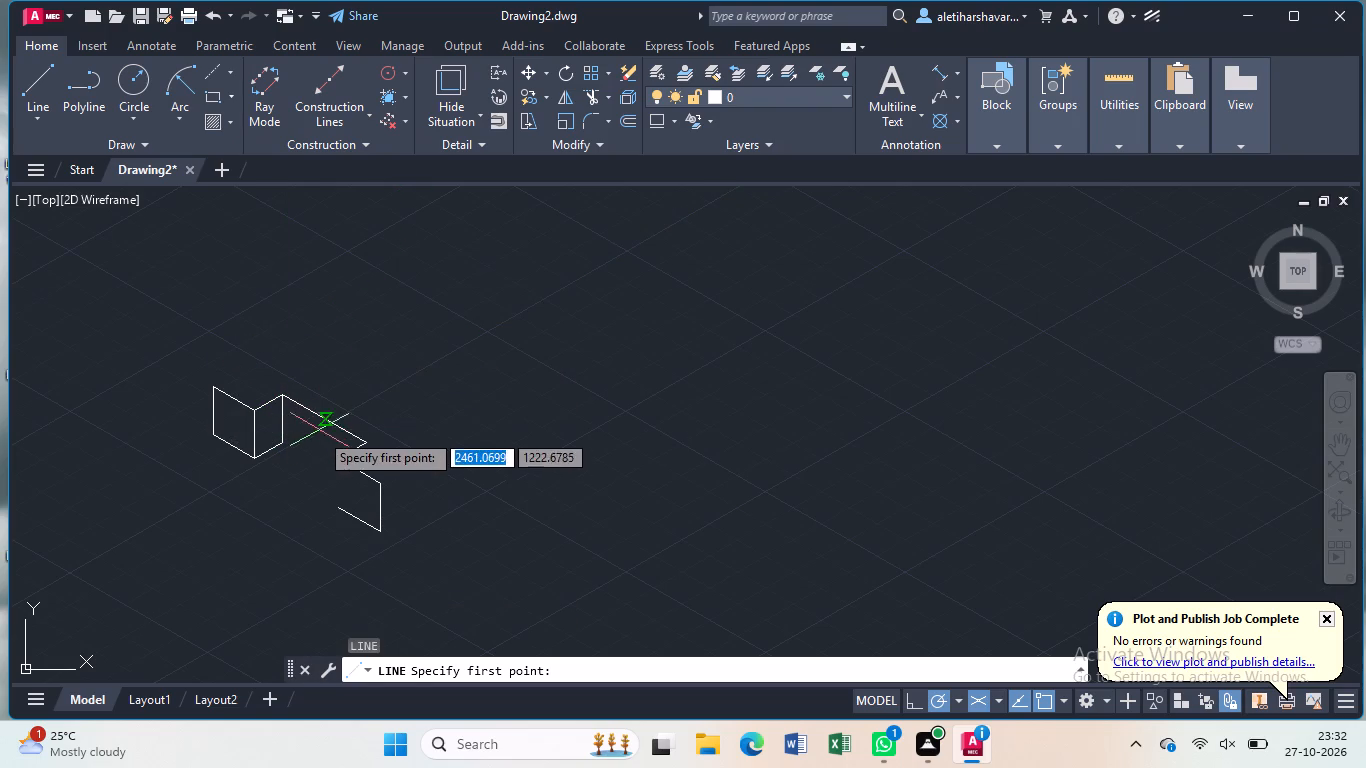
left_click(333, 456)
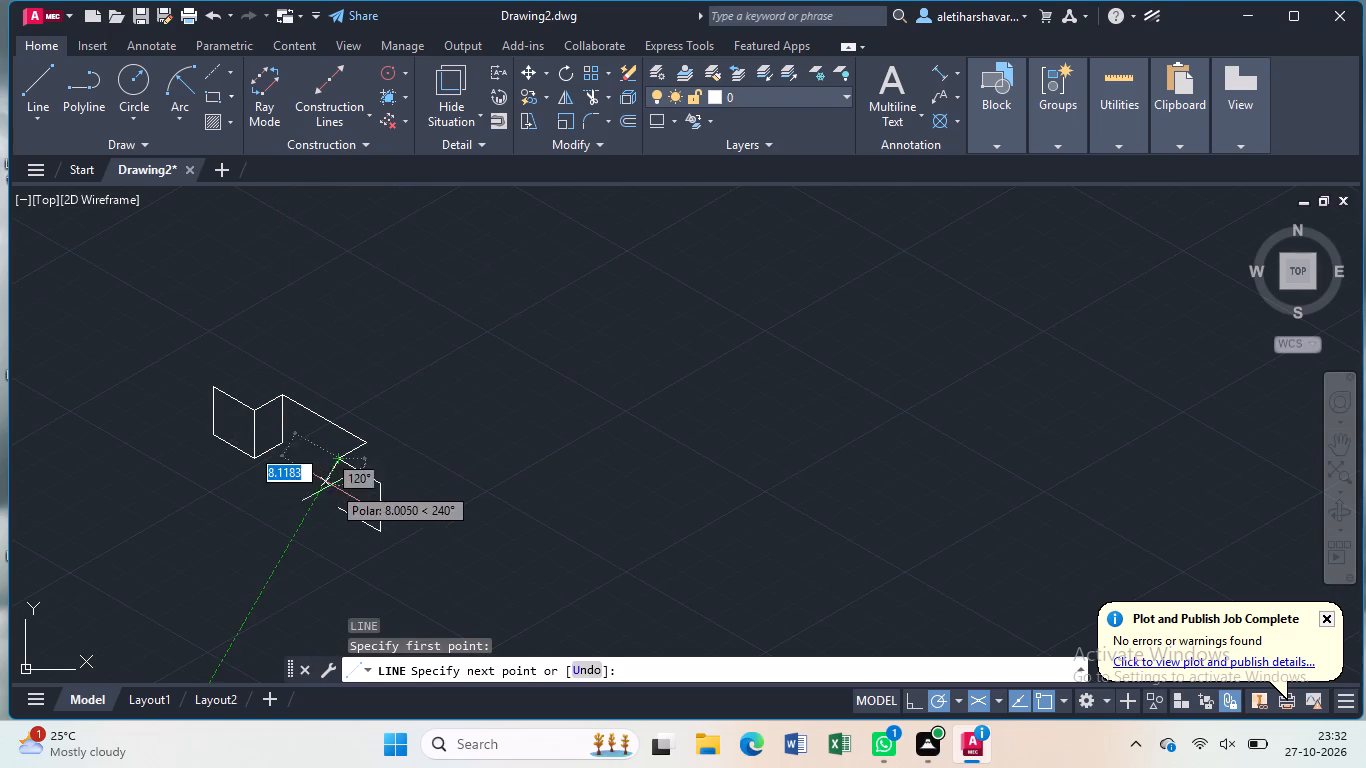
left_click(344, 506)
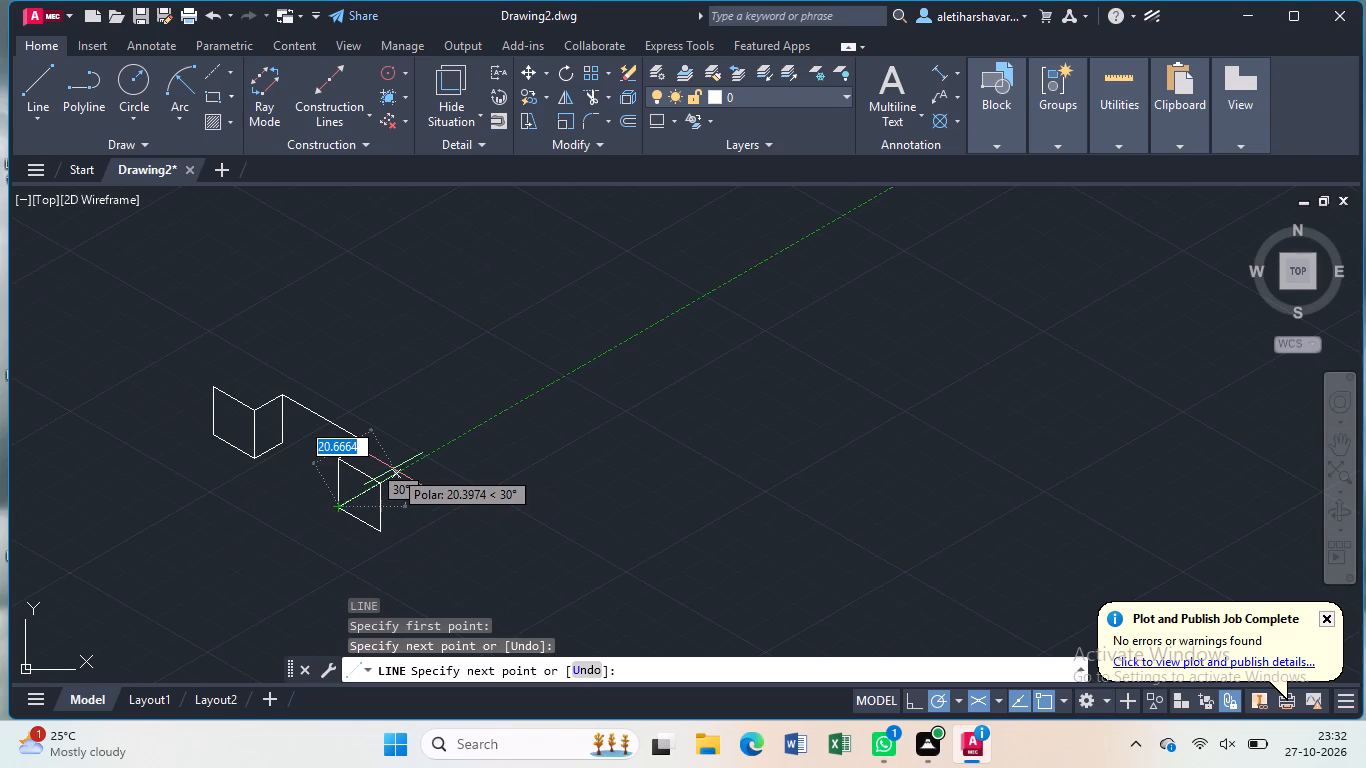
key("Escape")
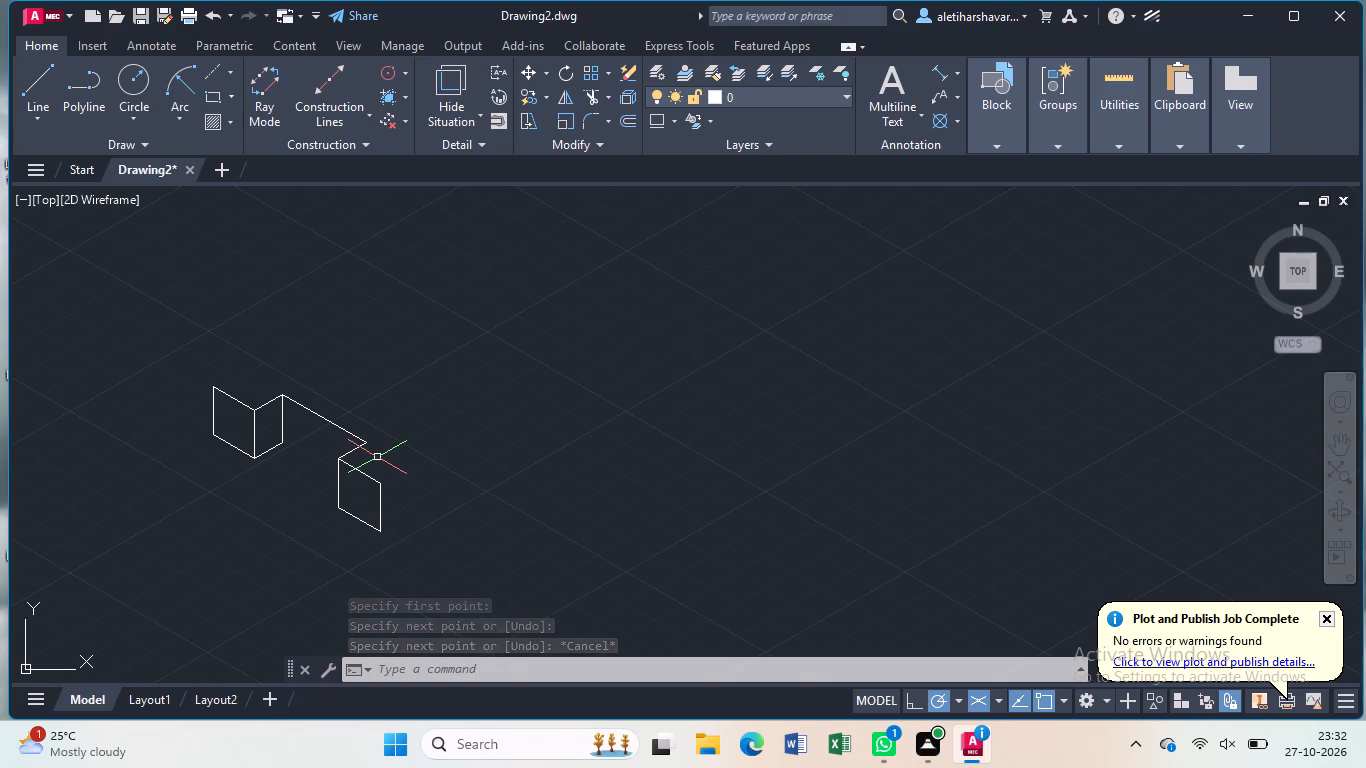
Draw the recess's bottom edge from its lower back corner, parallel to the top back edge, and trim it at the near end face.
key("l")
key("Return")
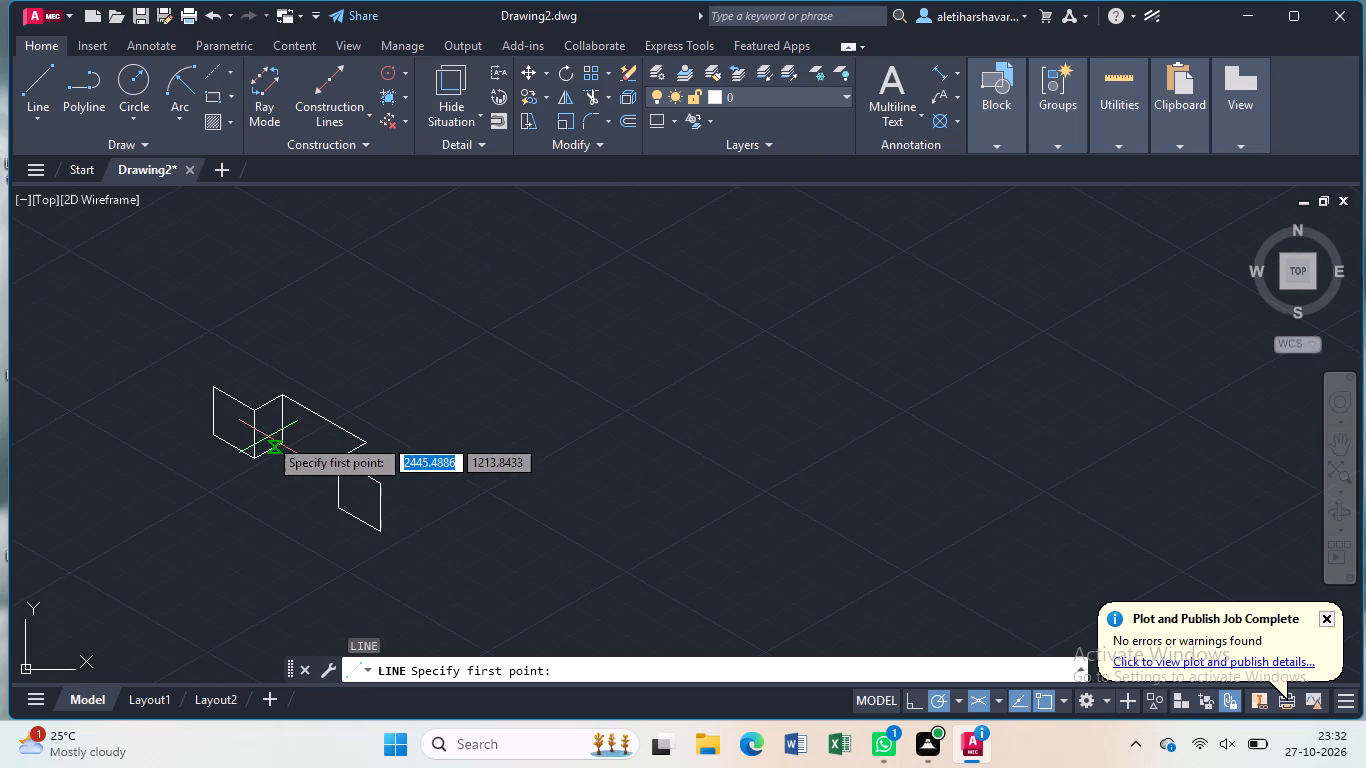
left_click(281, 439)
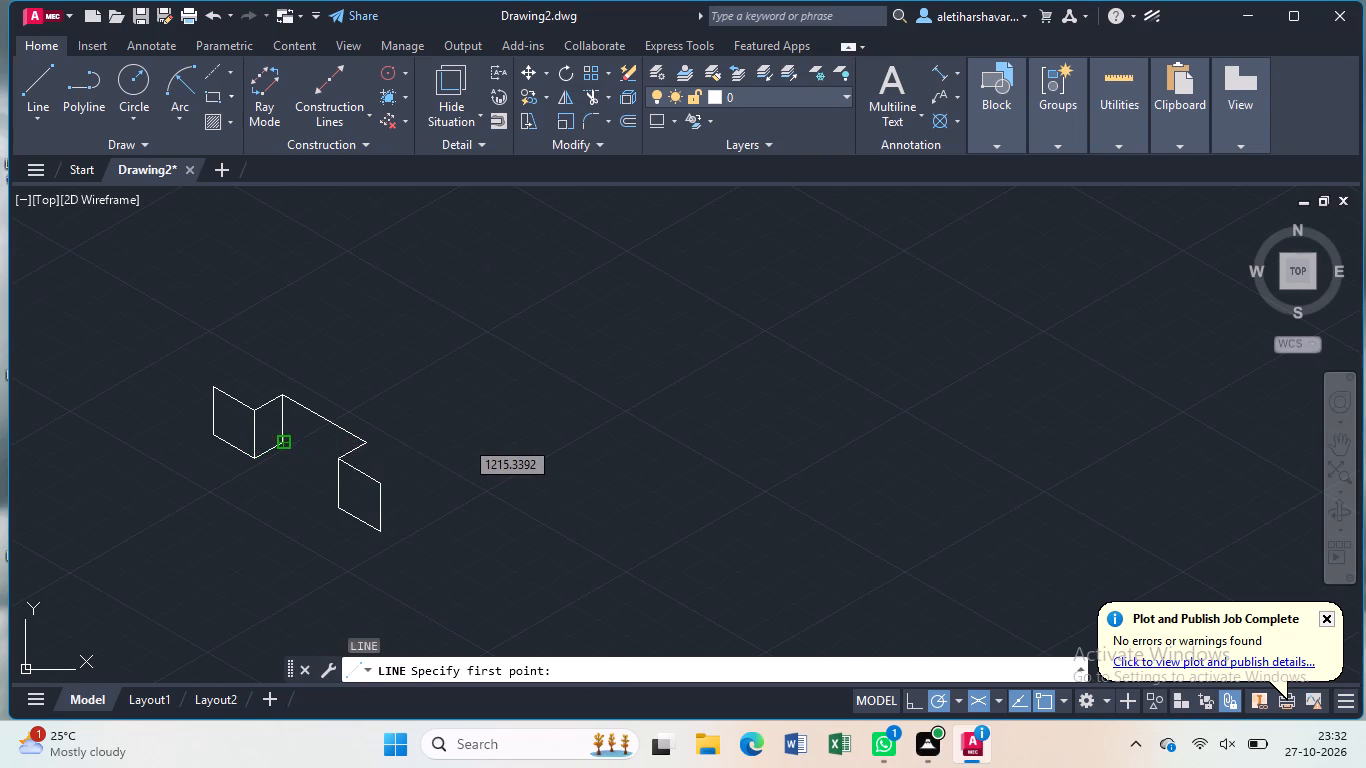
left_click(431, 538)
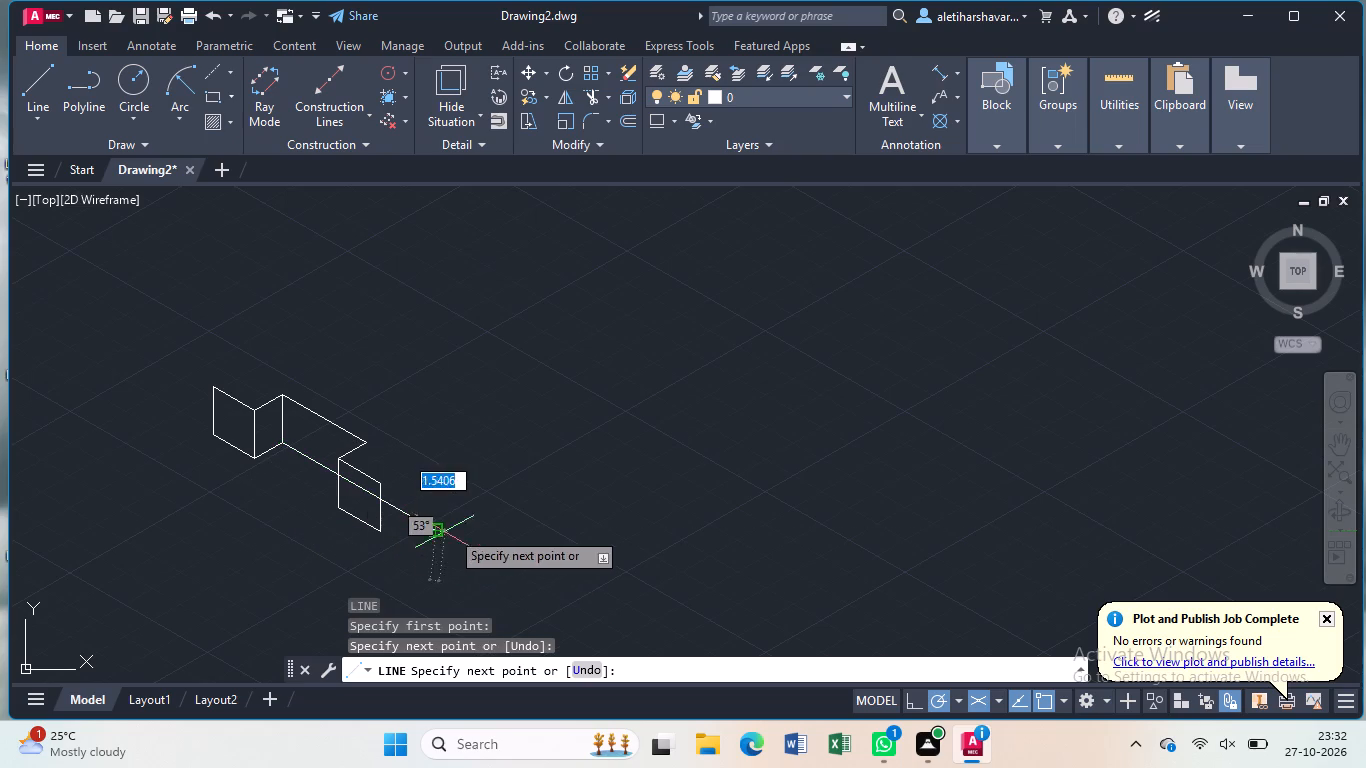
key("Escape")
type("tr")
key("Return")
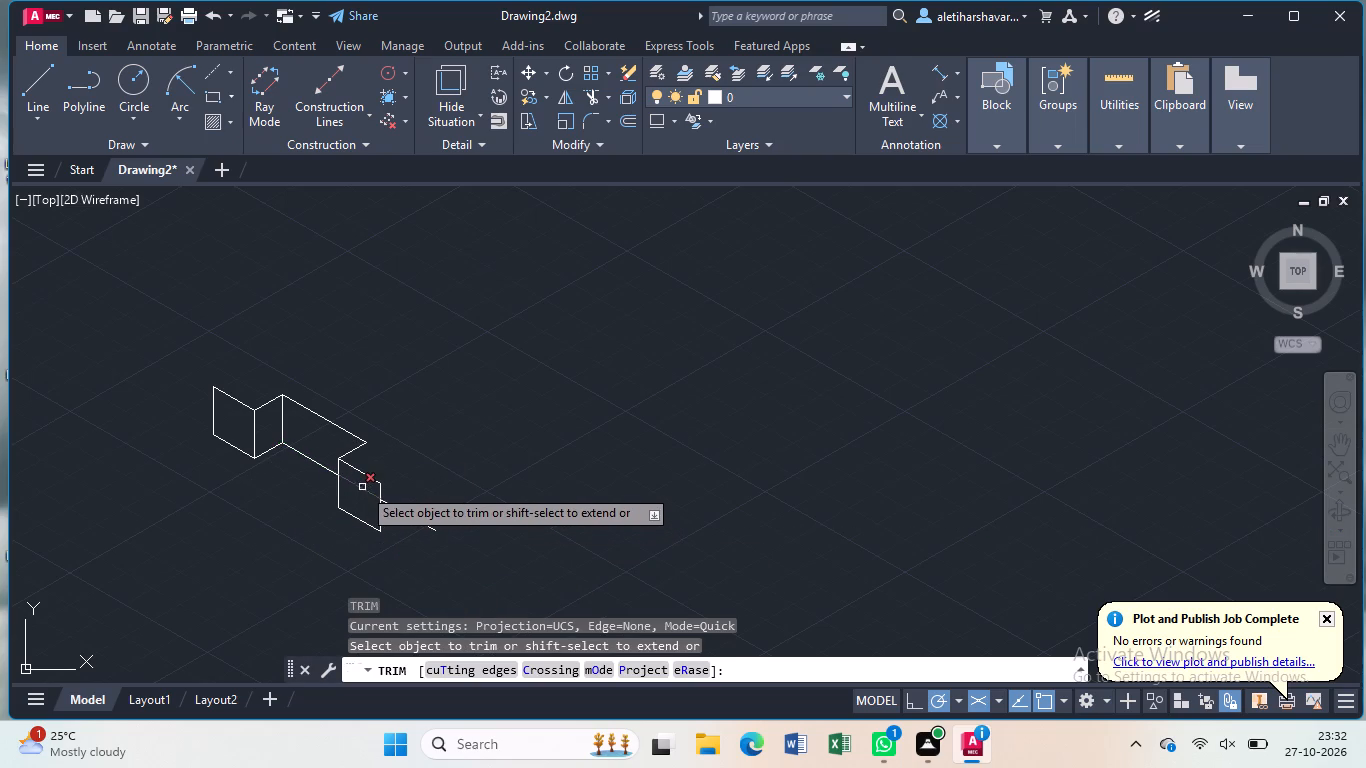
left_click(363, 486)
left_click(407, 514)
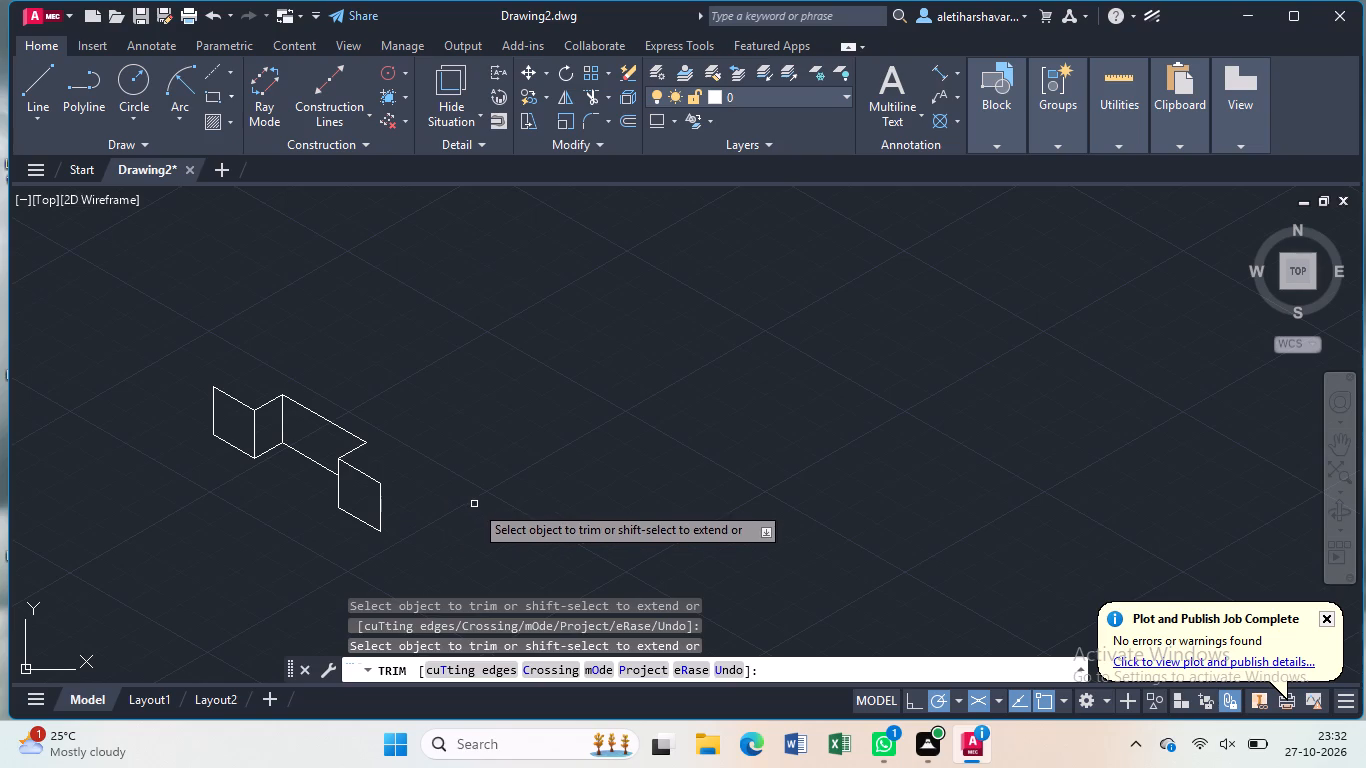
key("Escape")
Draw a 28-unit line along 30° from the midpoint of the recess's top back edge.
key("l")
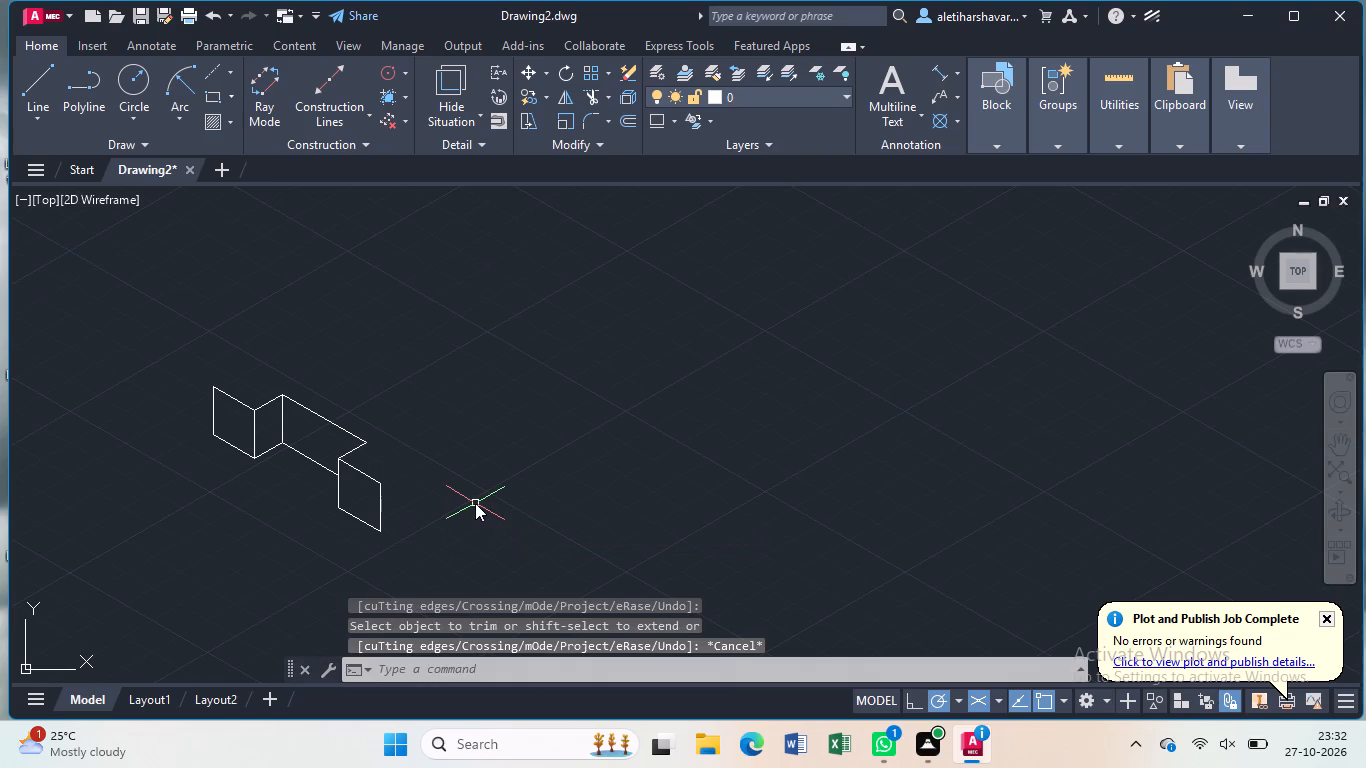
key("Return")
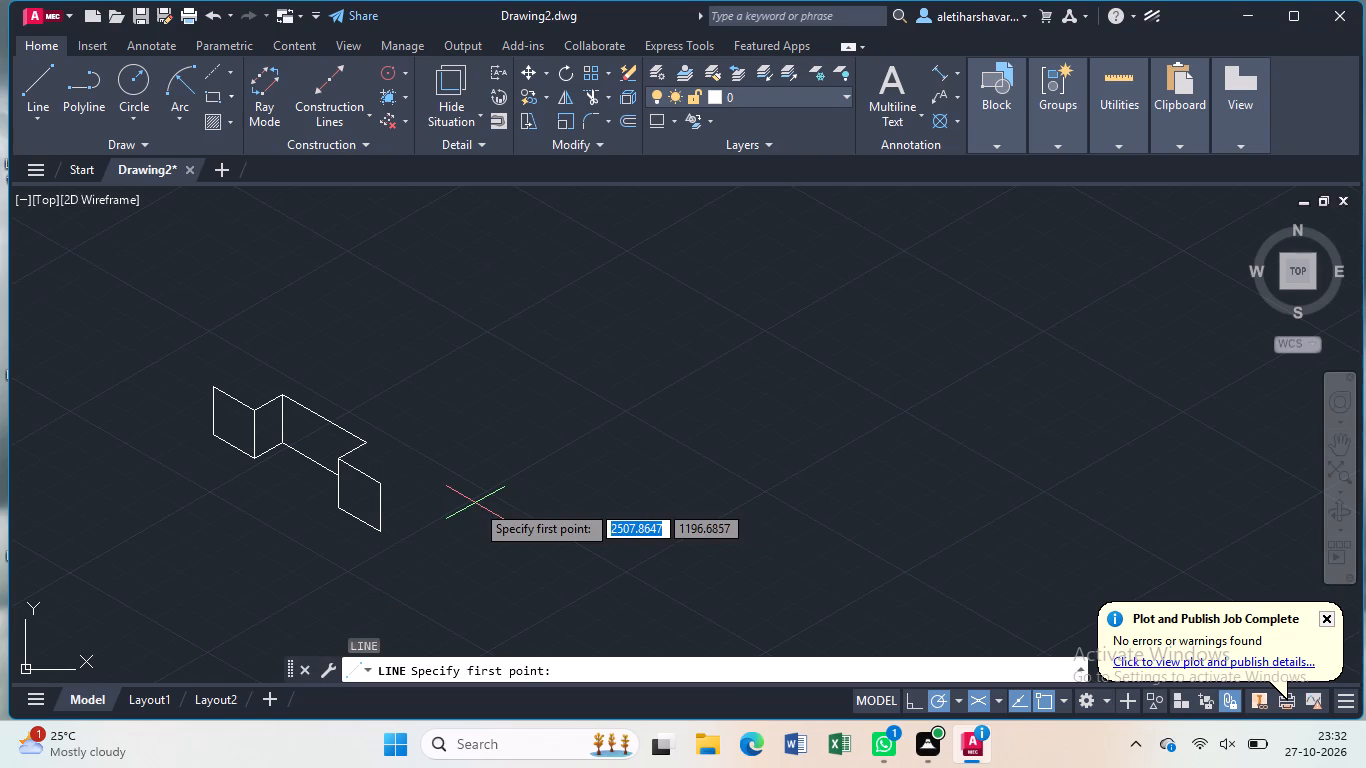
left_click(329, 417)
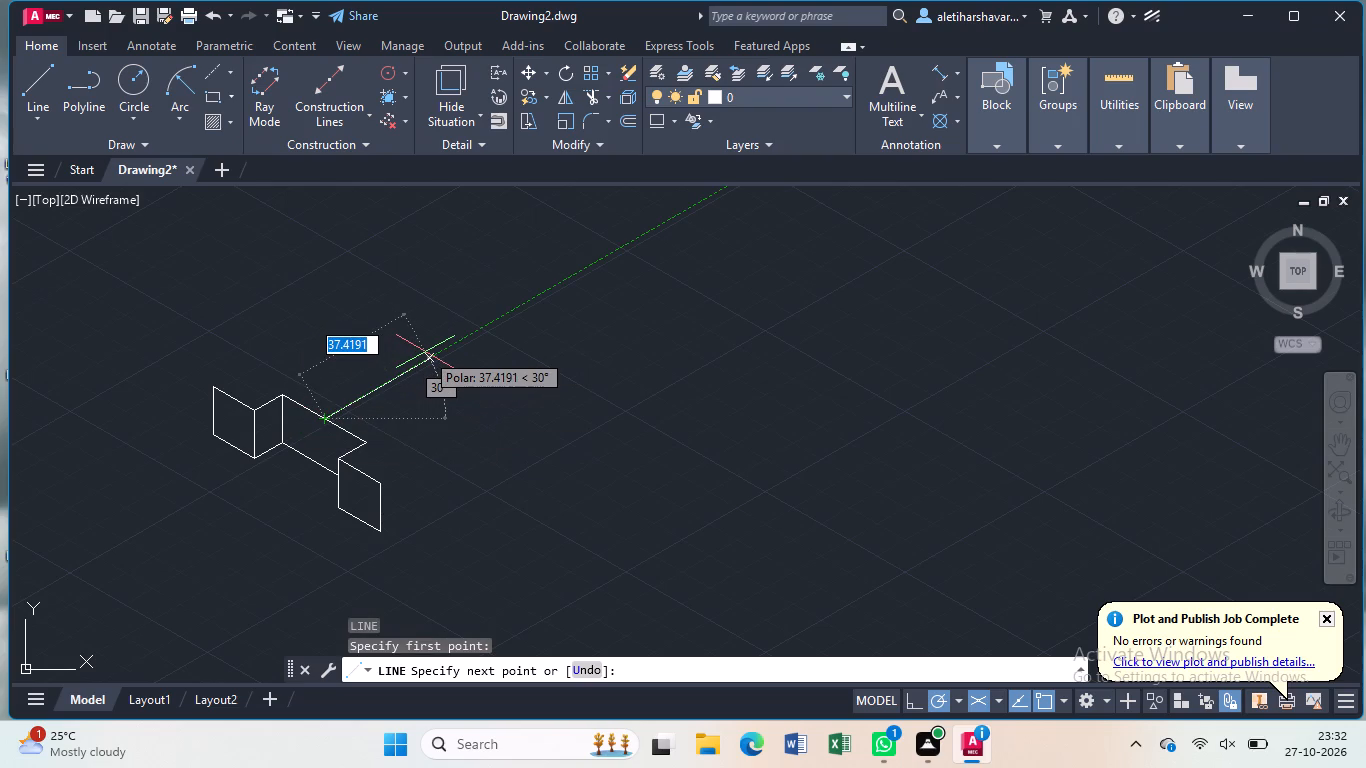
key("2")
key("0")
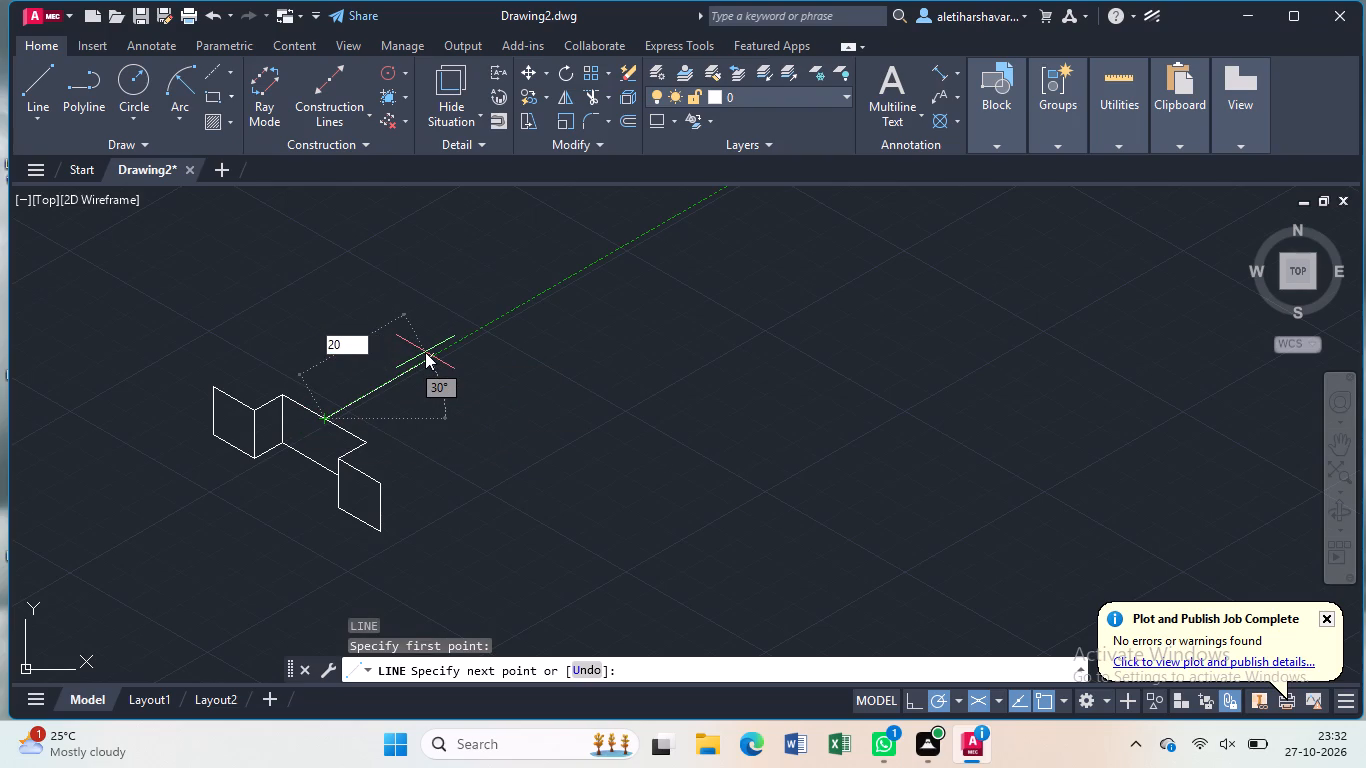
key("BackSpace")
key("8")
key("Return")
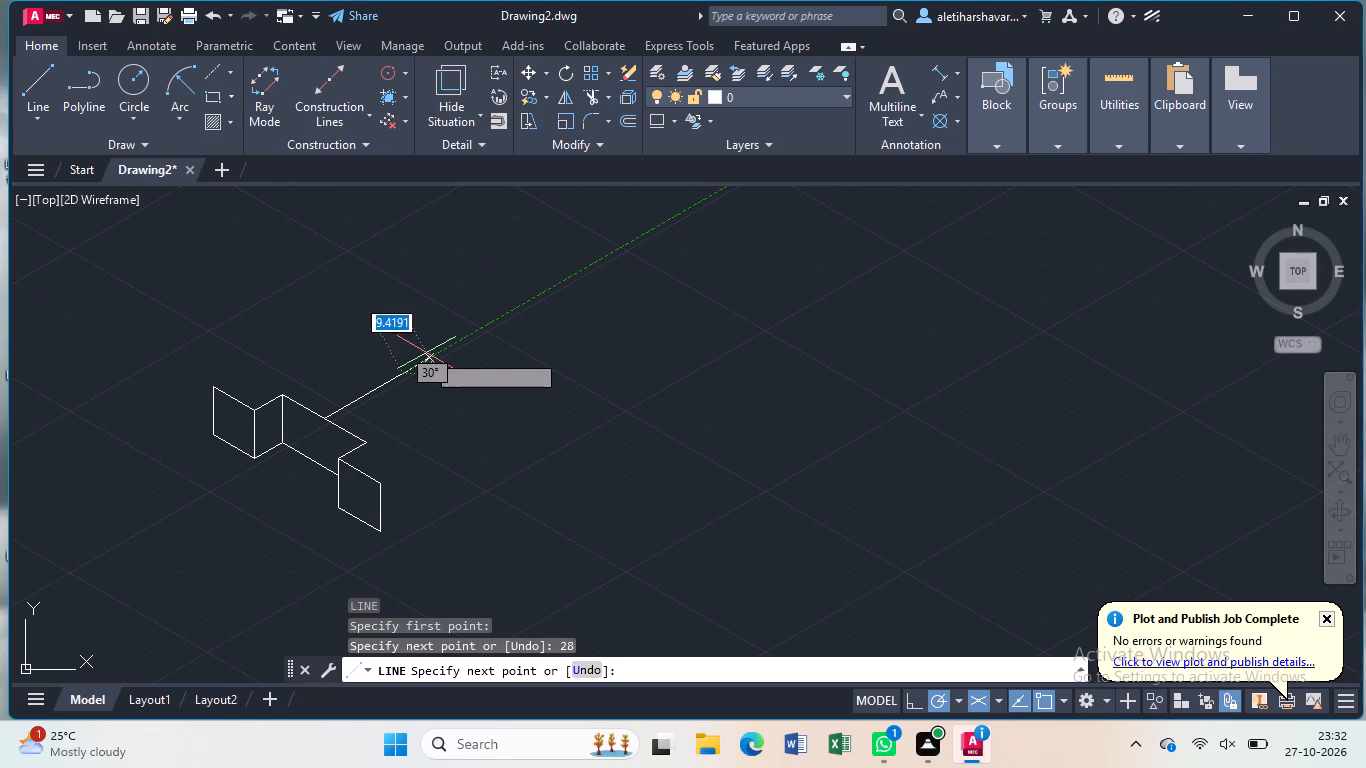
key("Escape")
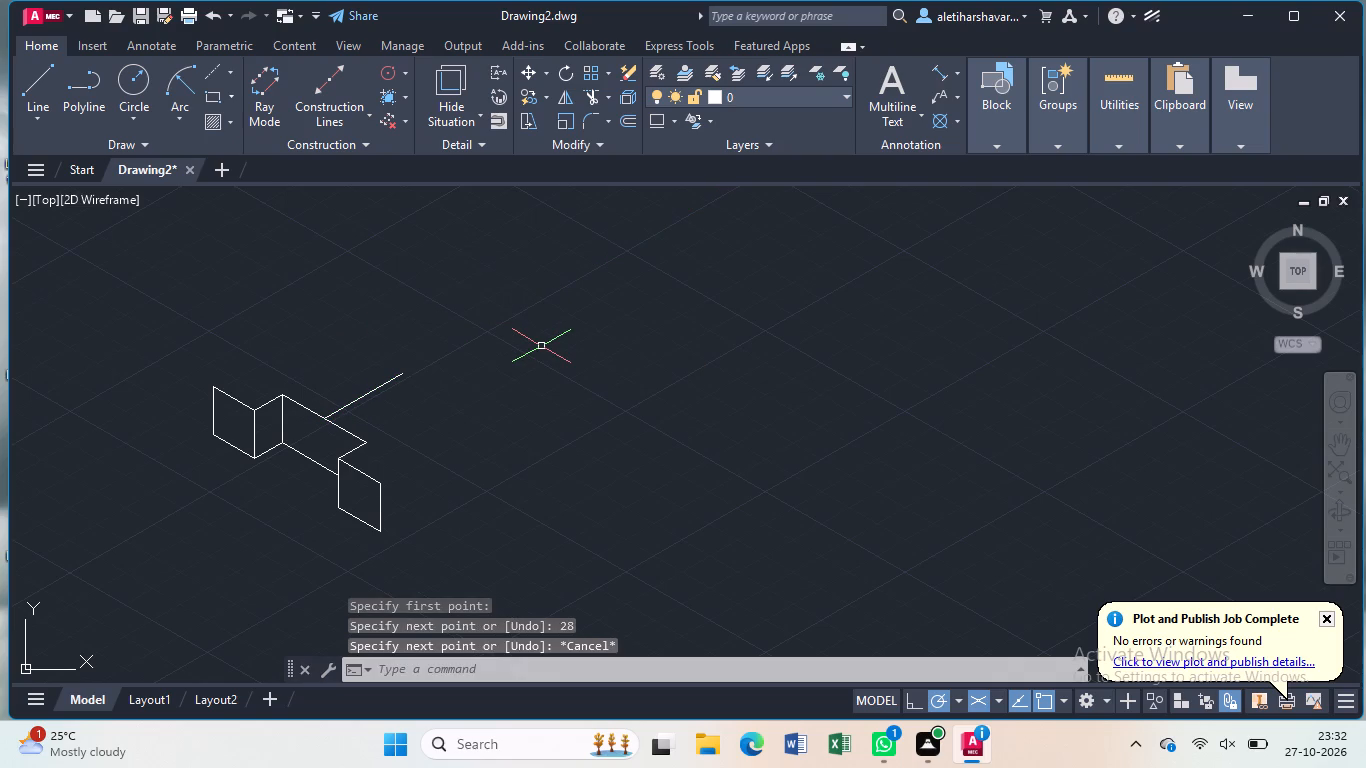
Draw an isocircle of radius 15 centred on the free end of the 28-unit line.
type("ell")
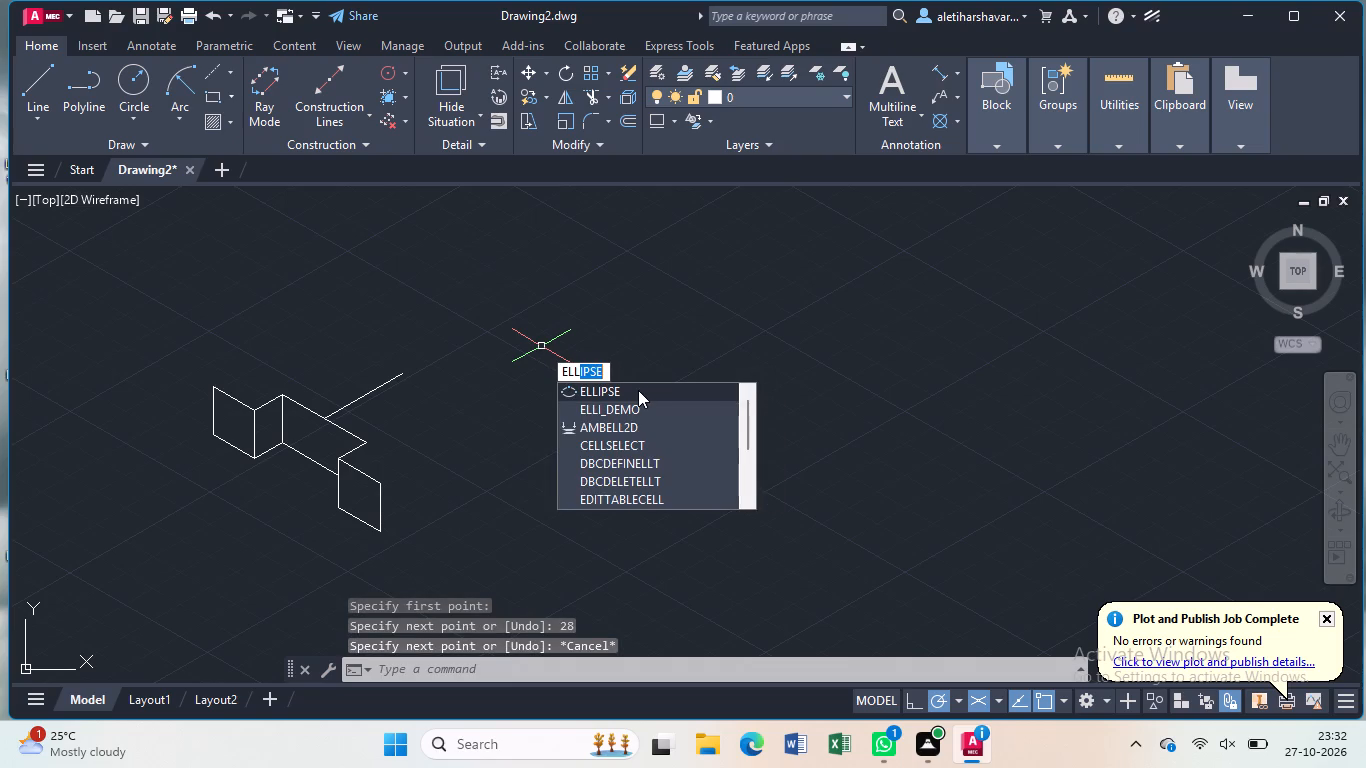
left_click(638, 390)
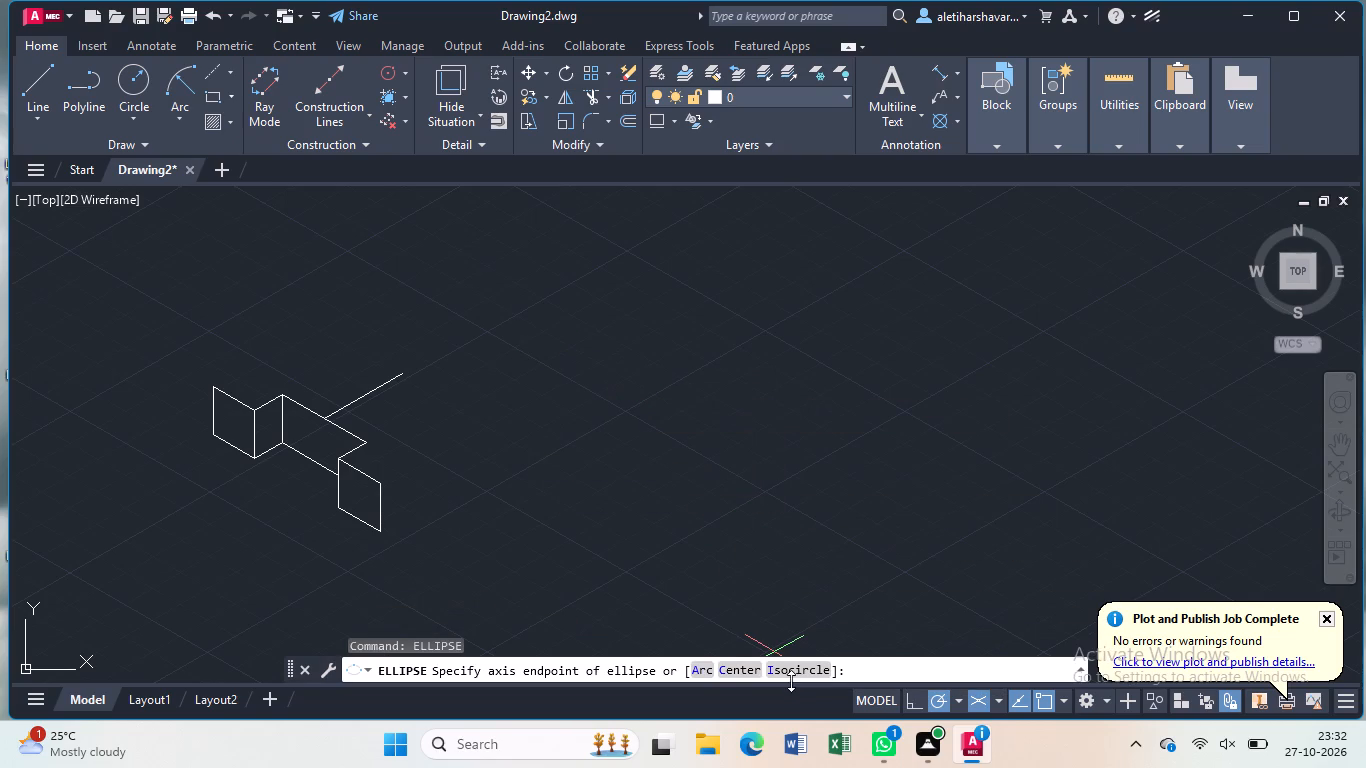
left_click(793, 668)
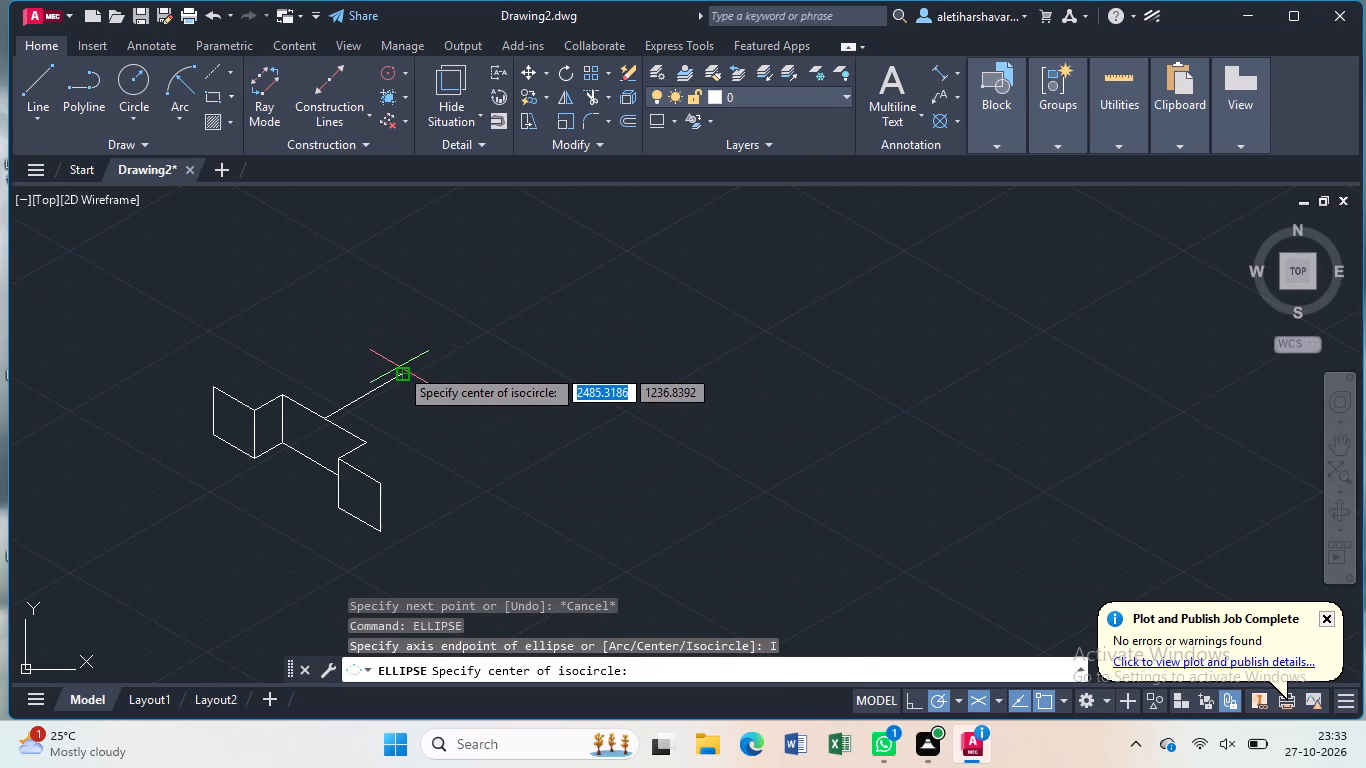
left_click(402, 370)
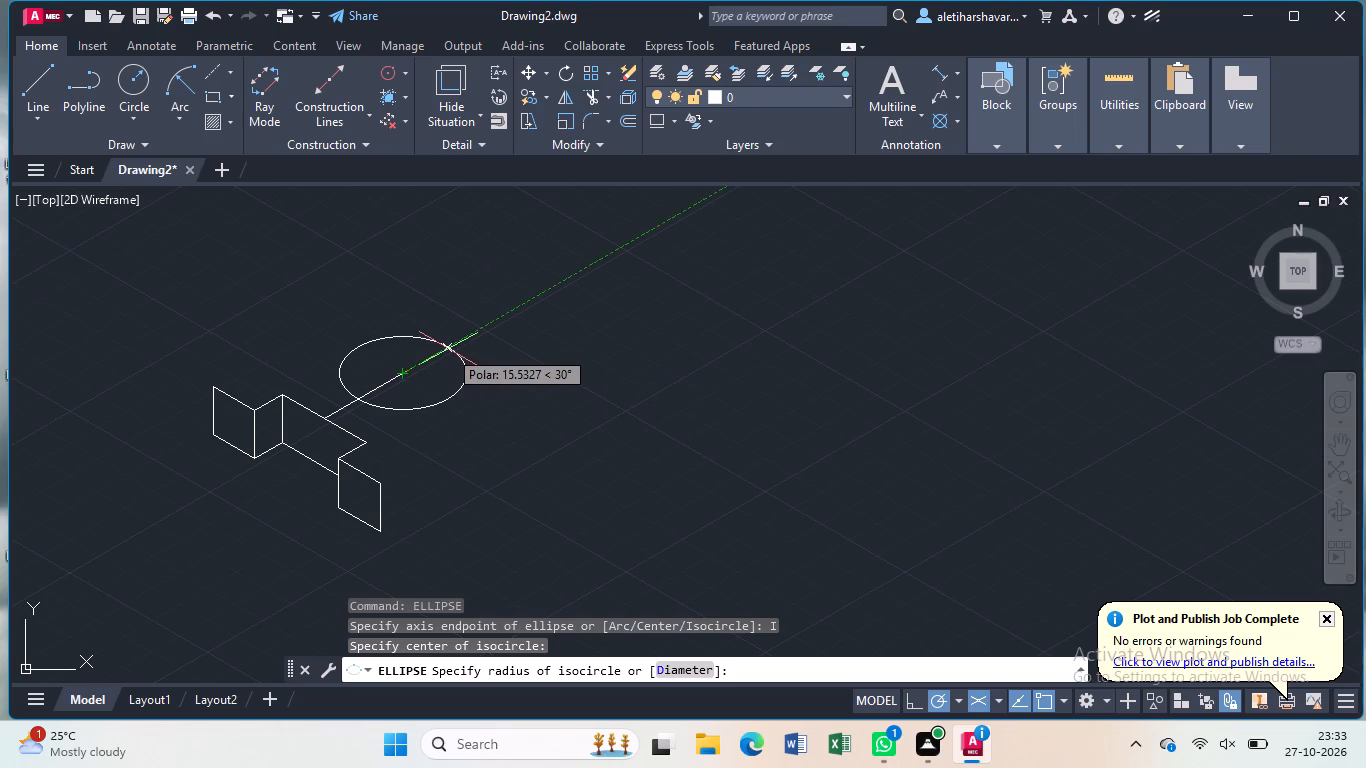
key("1")
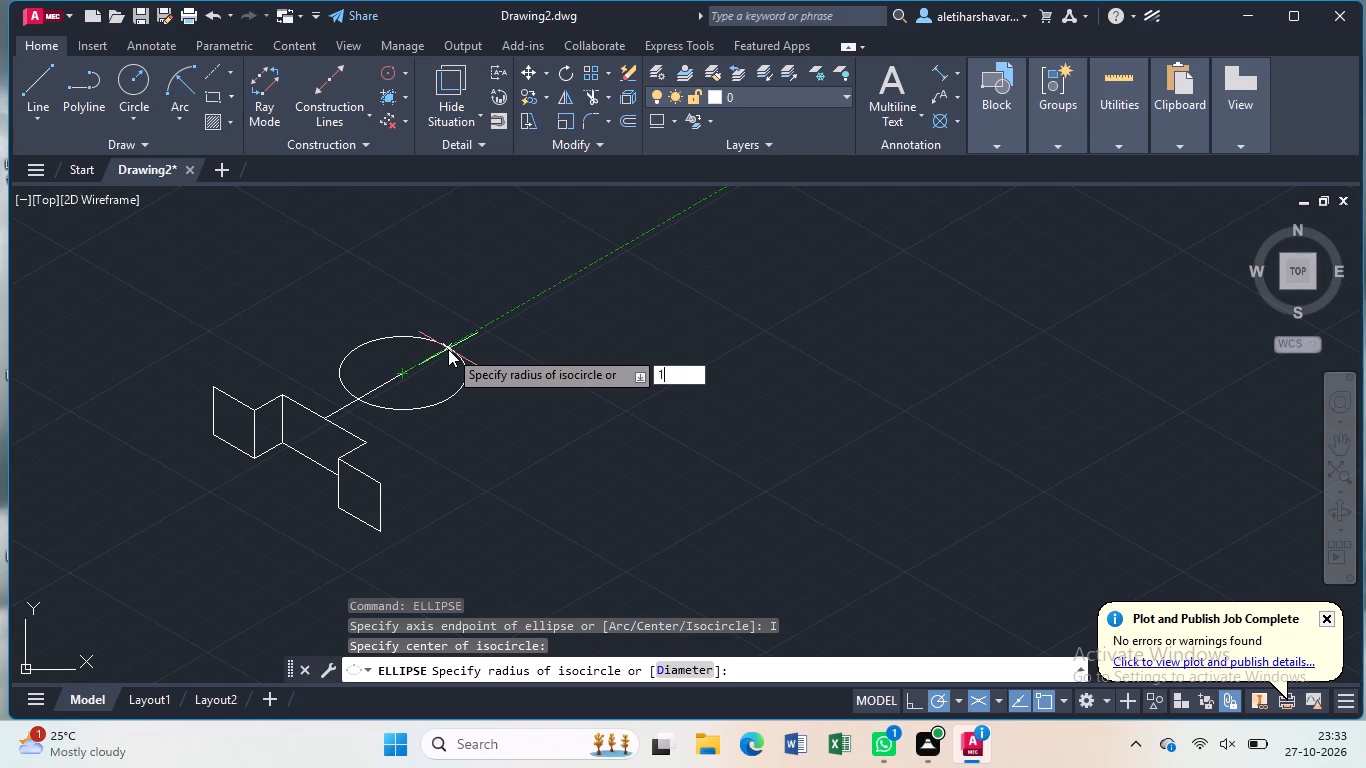
key("5")
key("Return")
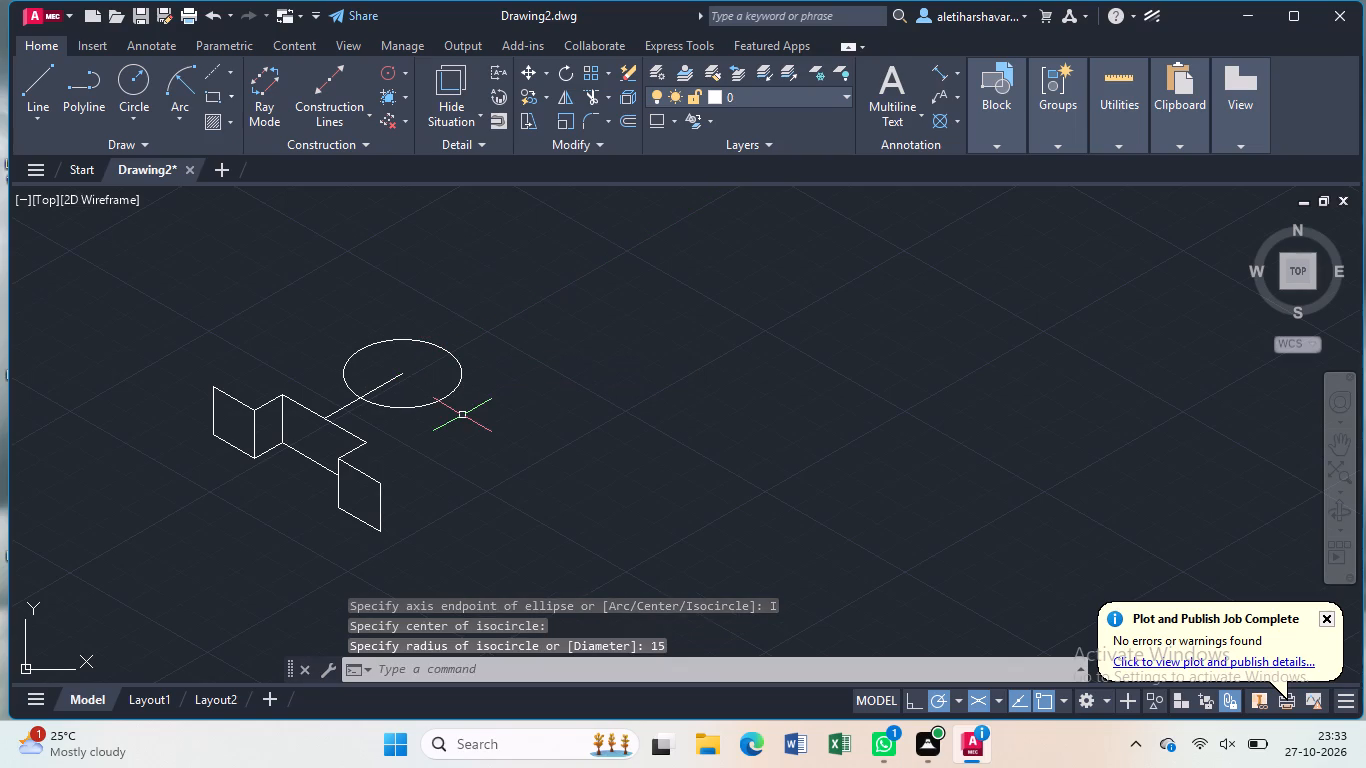
Draw a concentric isocircle of radius 30 around the same centre.
key("Return")
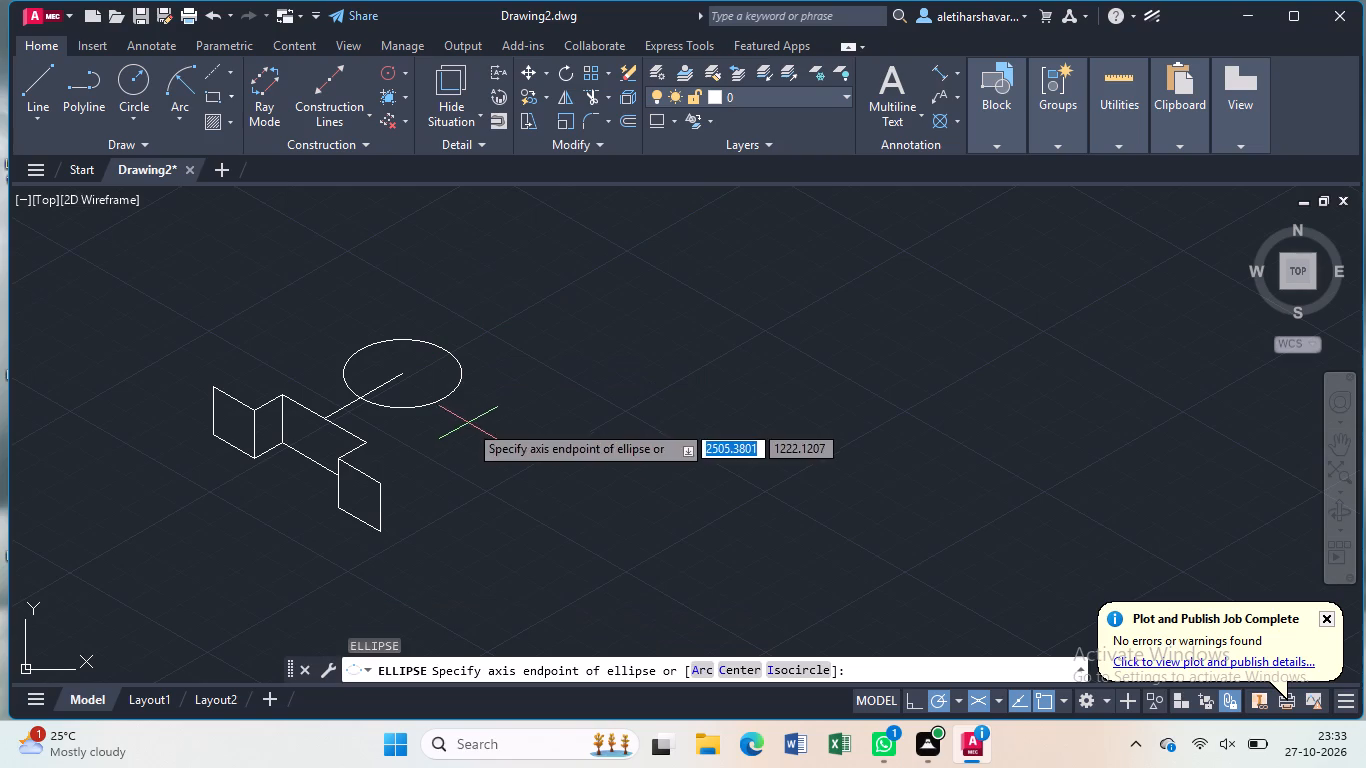
left_click(802, 672)
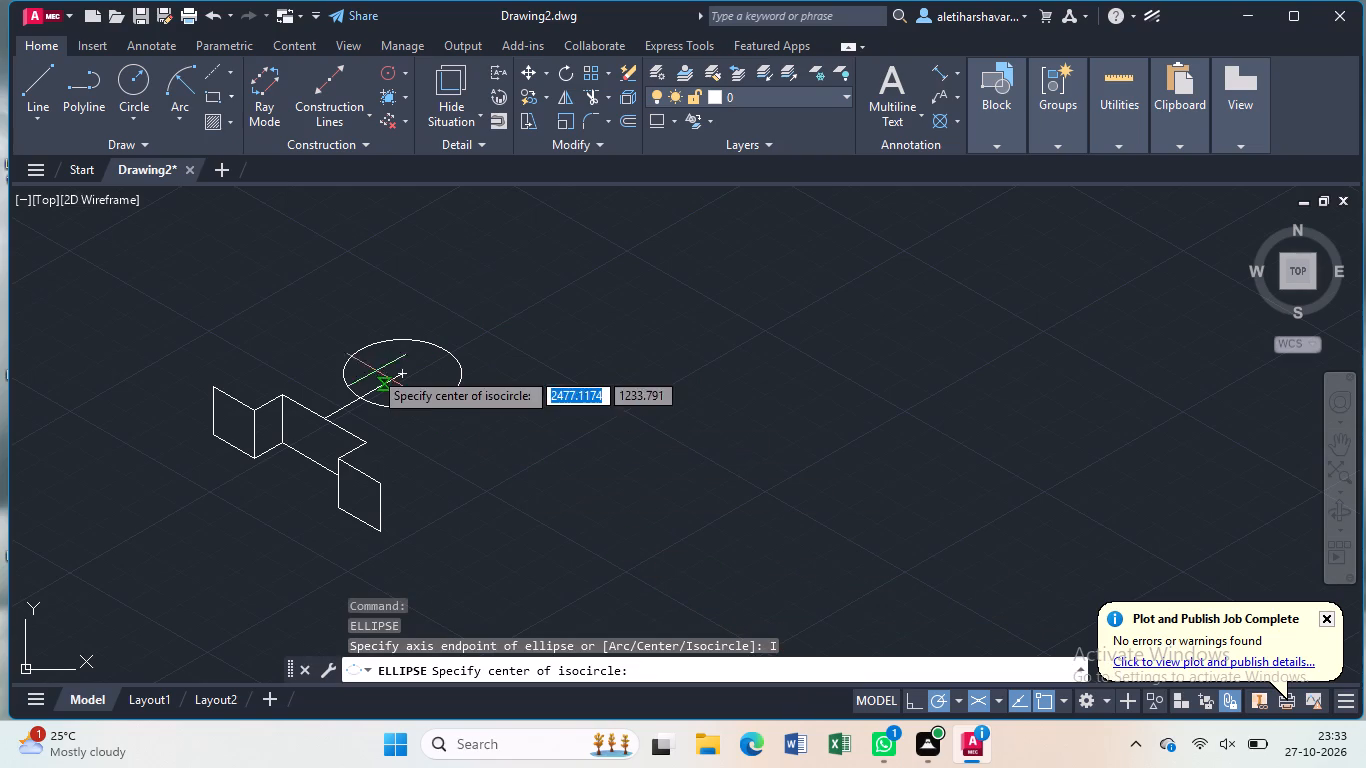
left_click(399, 372)
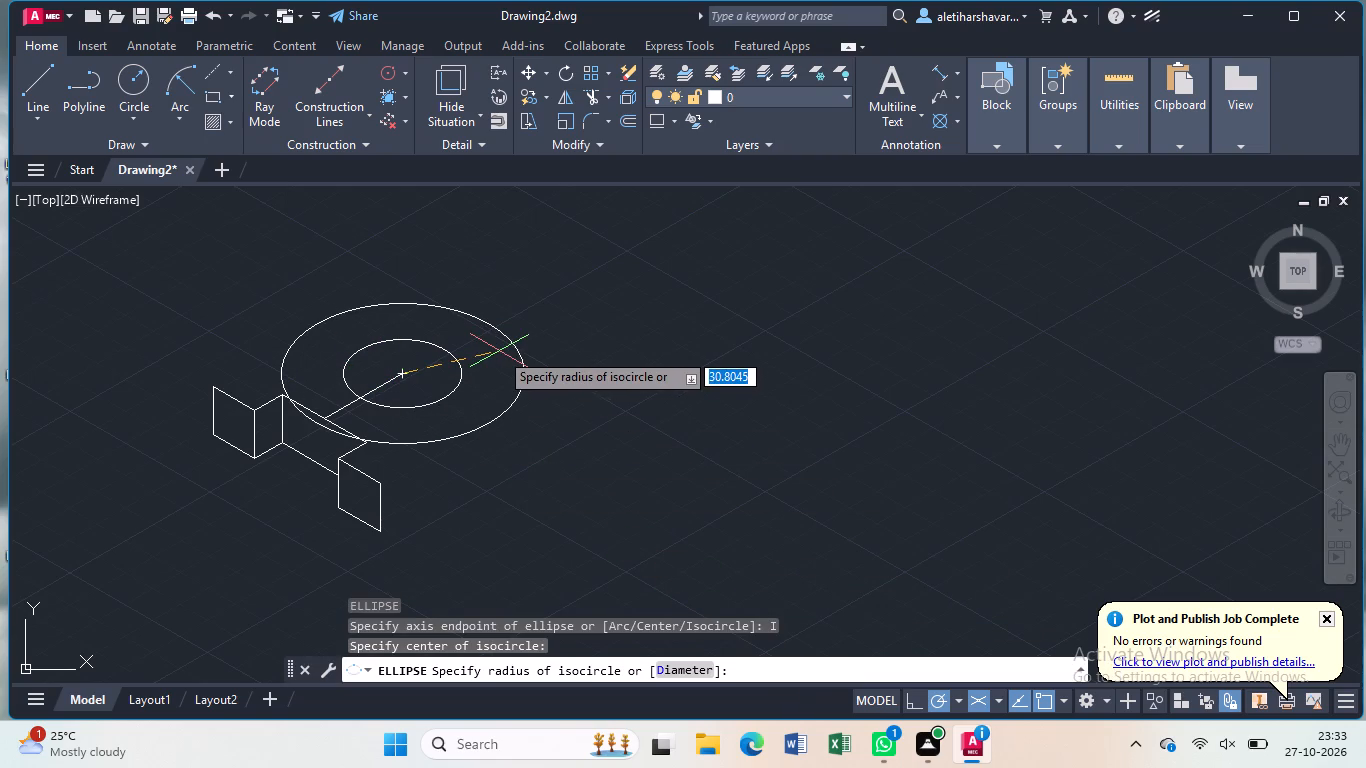
type("30")
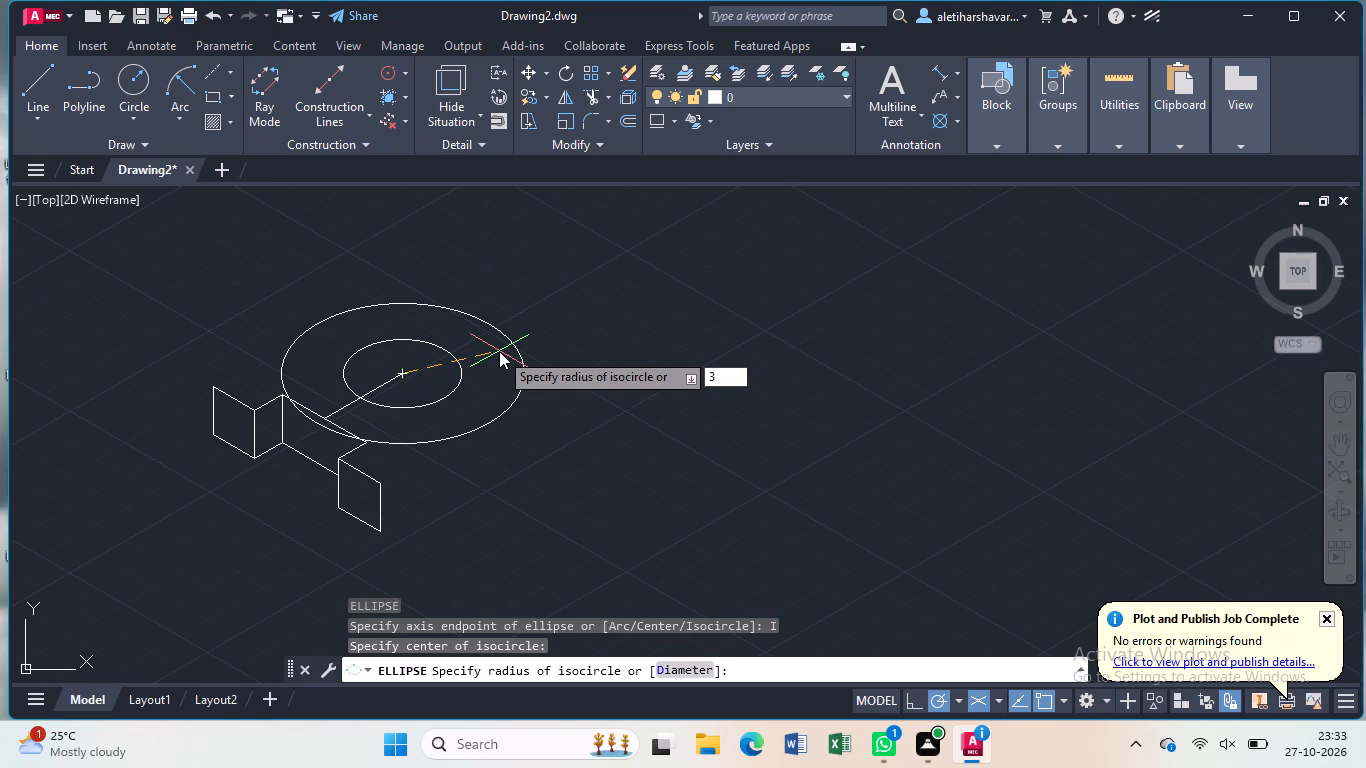
key("Return")
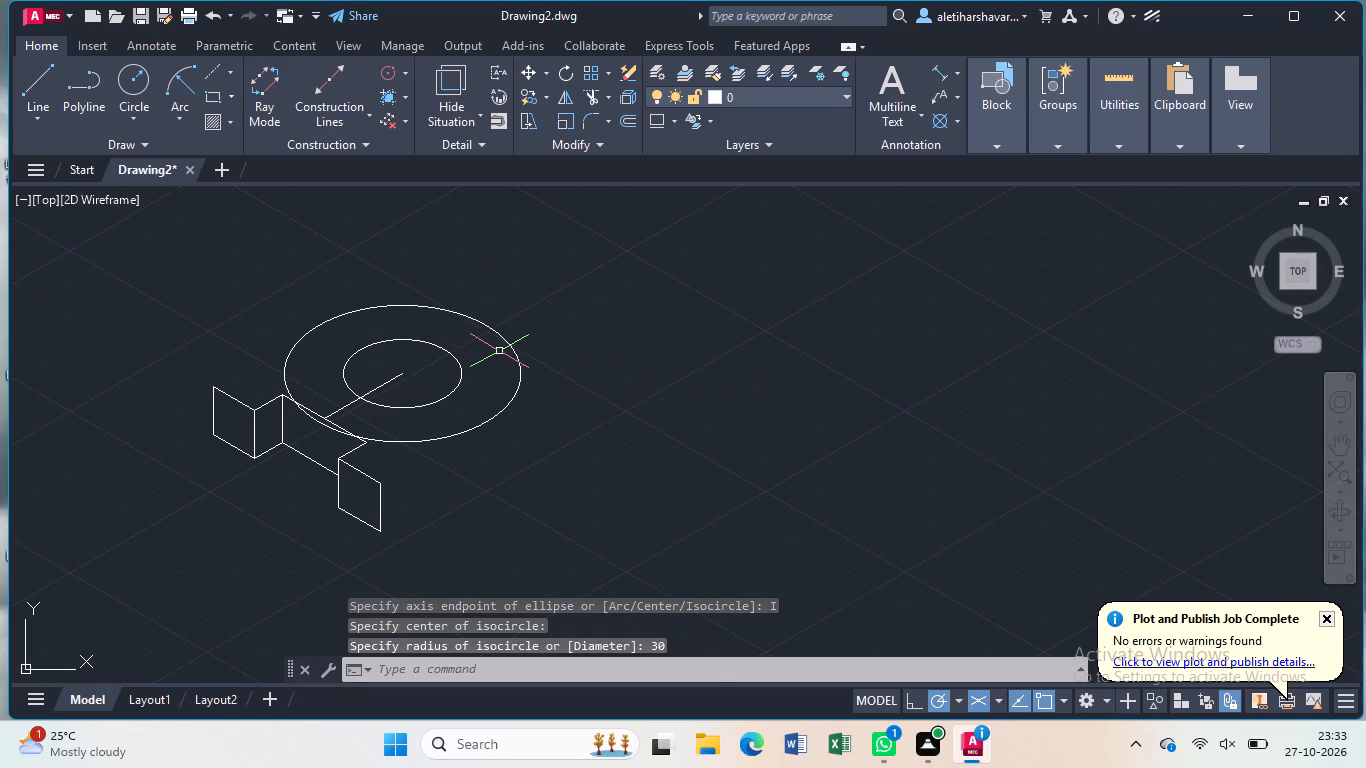
key("Escape")
Draw a line from the near end face's outer top corner along the large isocircle's side, and trim the overhang beyond the isocircle.
key("l")
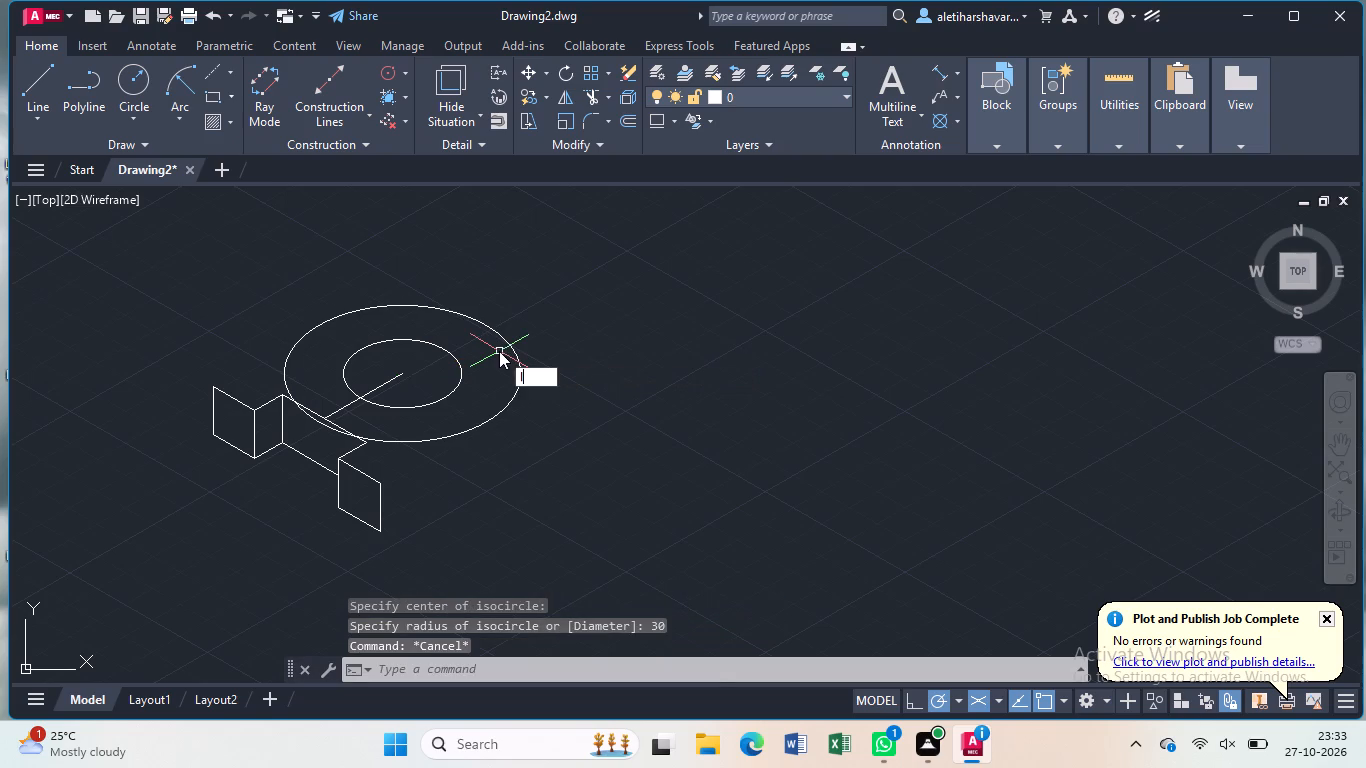
key("Return")
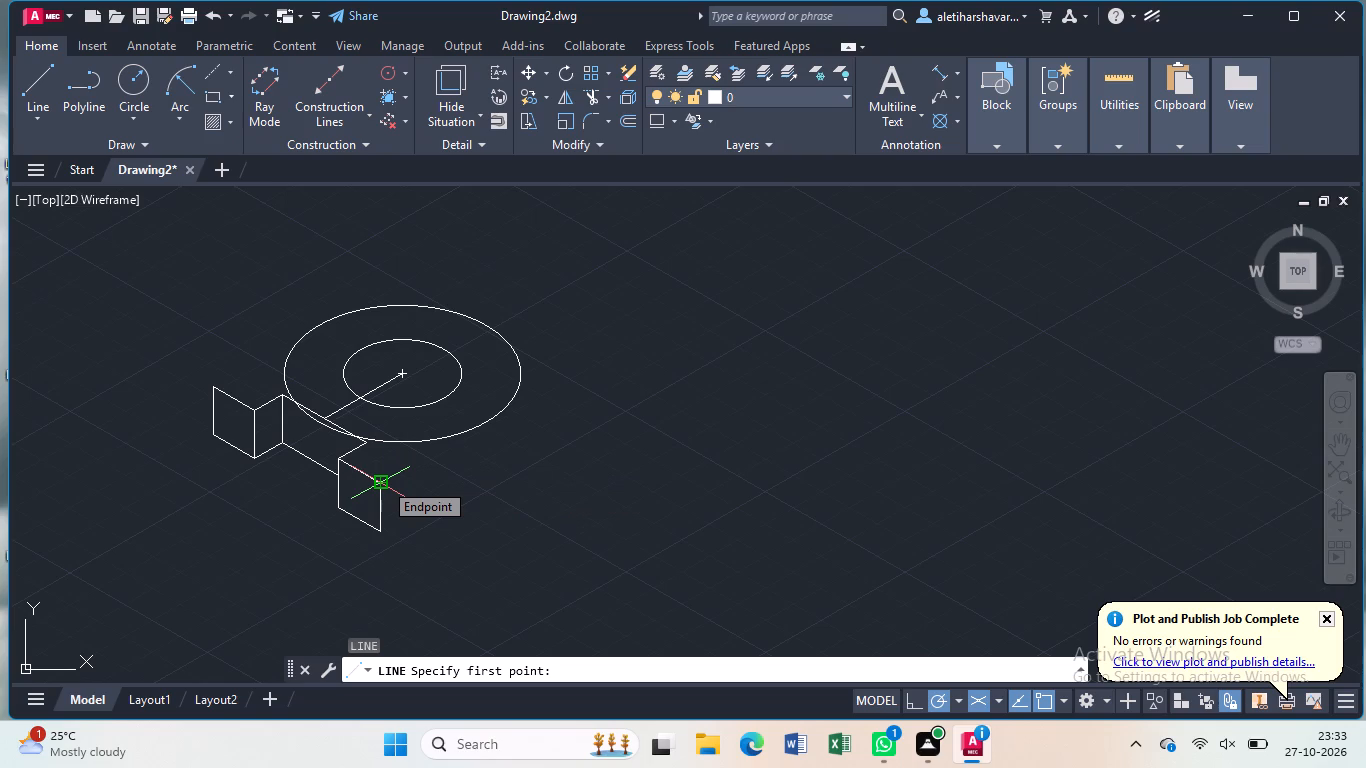
left_click(383, 481)
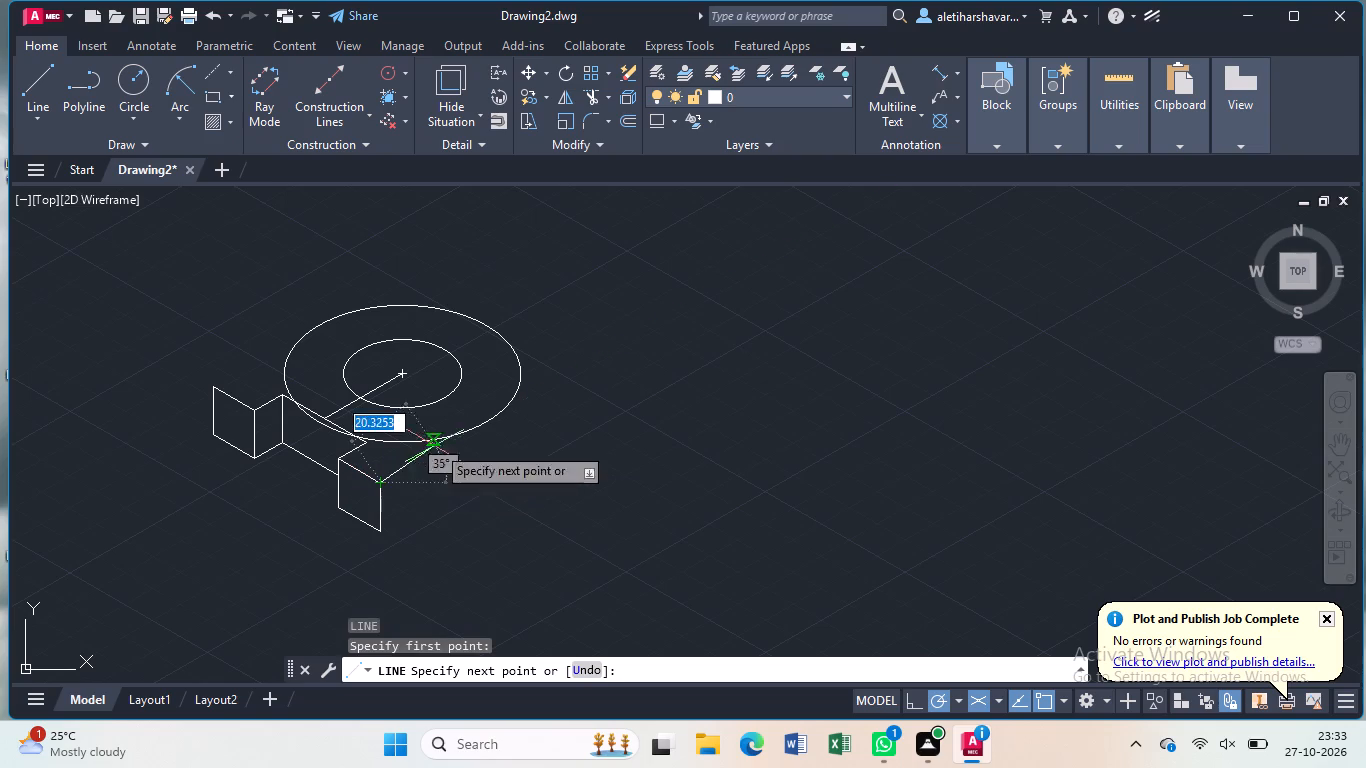
left_click(531, 398)
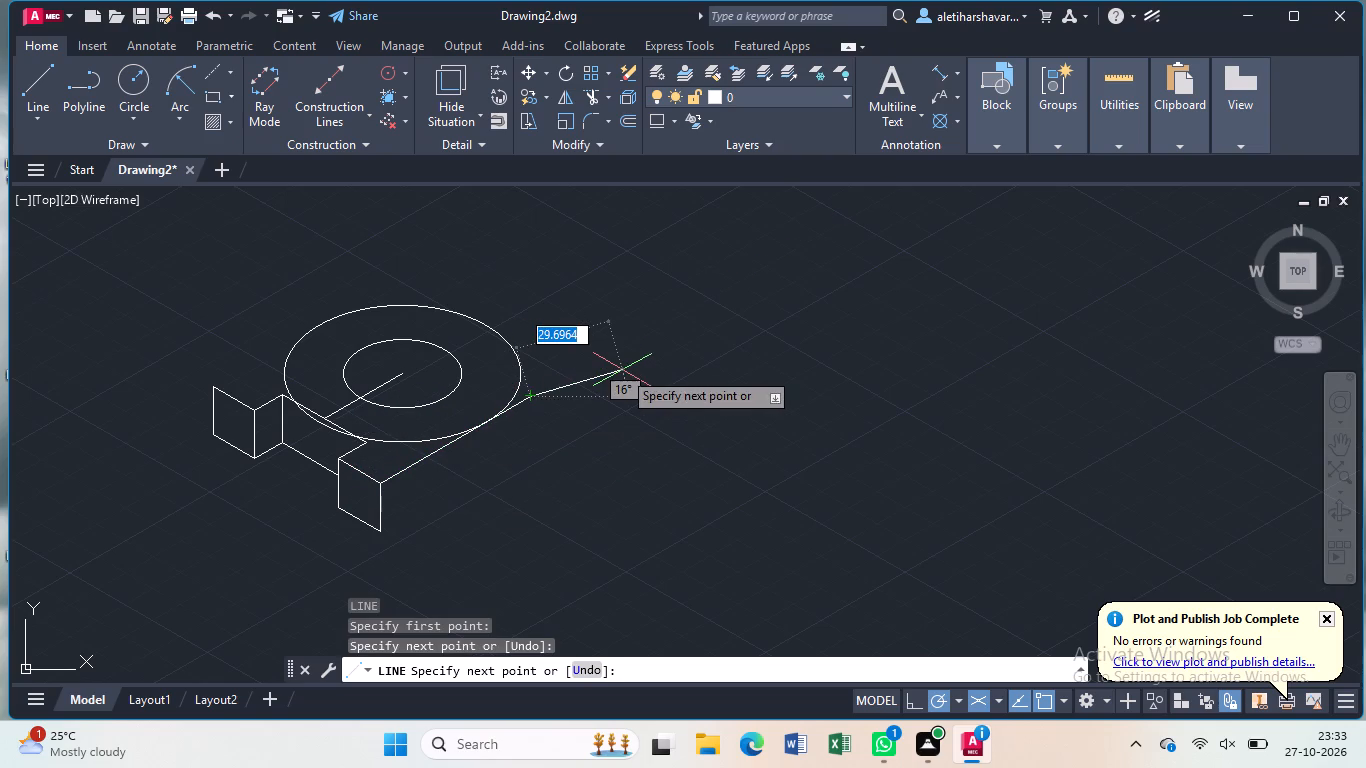
key("Escape")
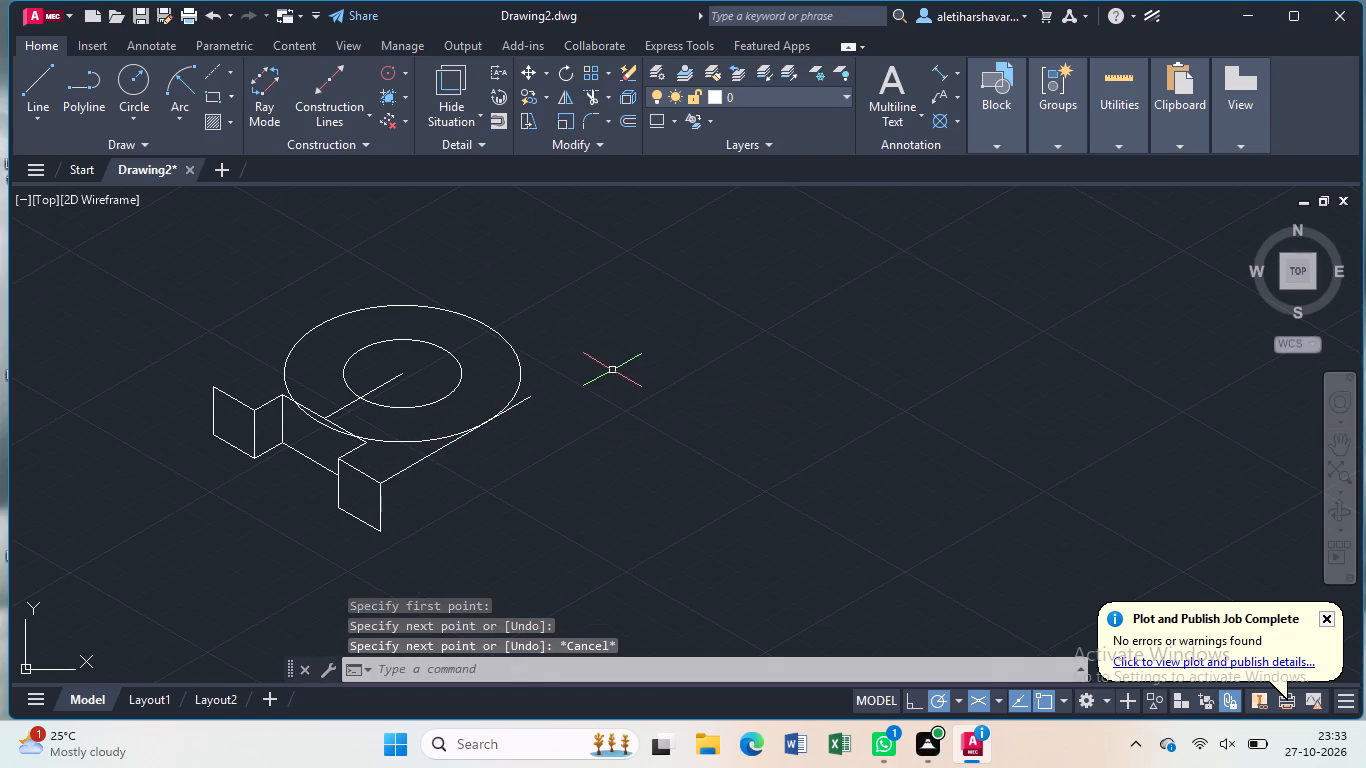
type("tr")
key("Return")
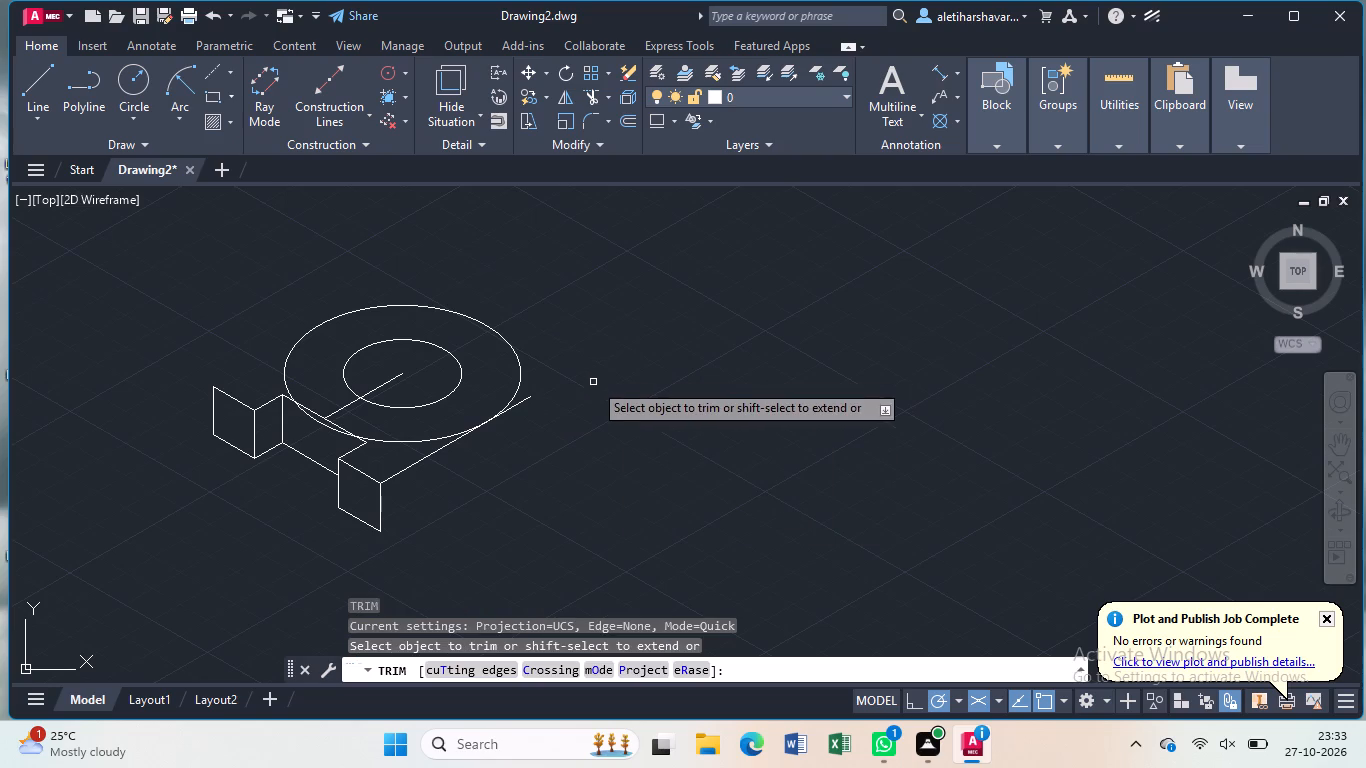
left_click(528, 396)
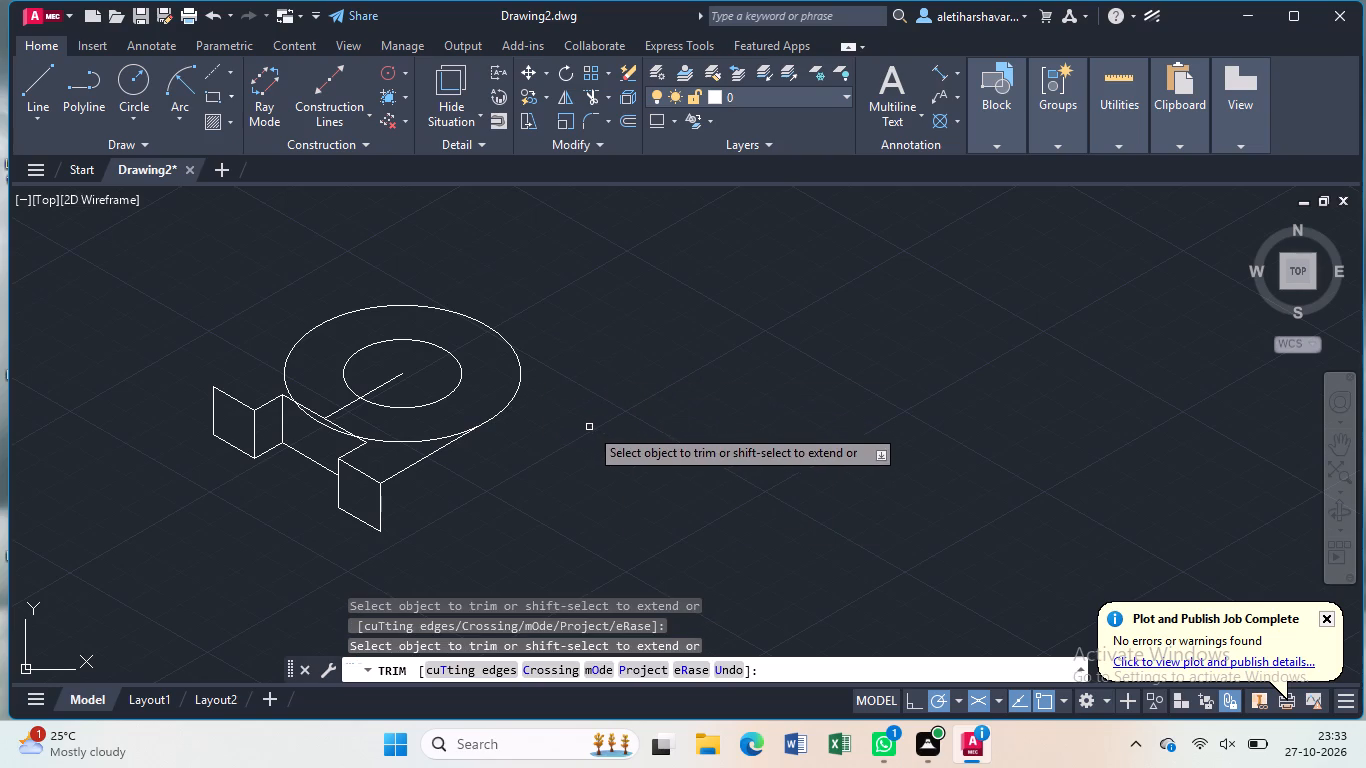
key("Escape")
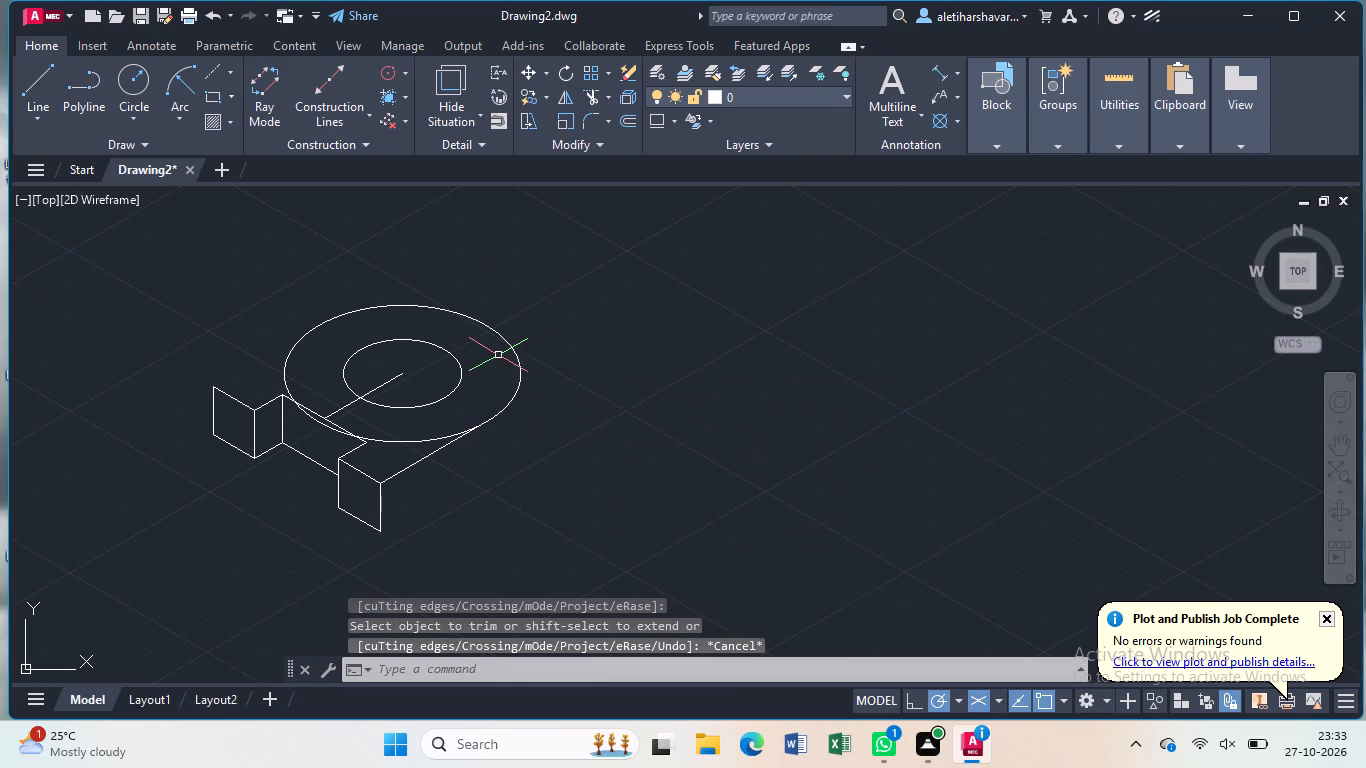
Draw a 15-unit line straight down from the centre of the isocircles.
key("l")
key("Return")
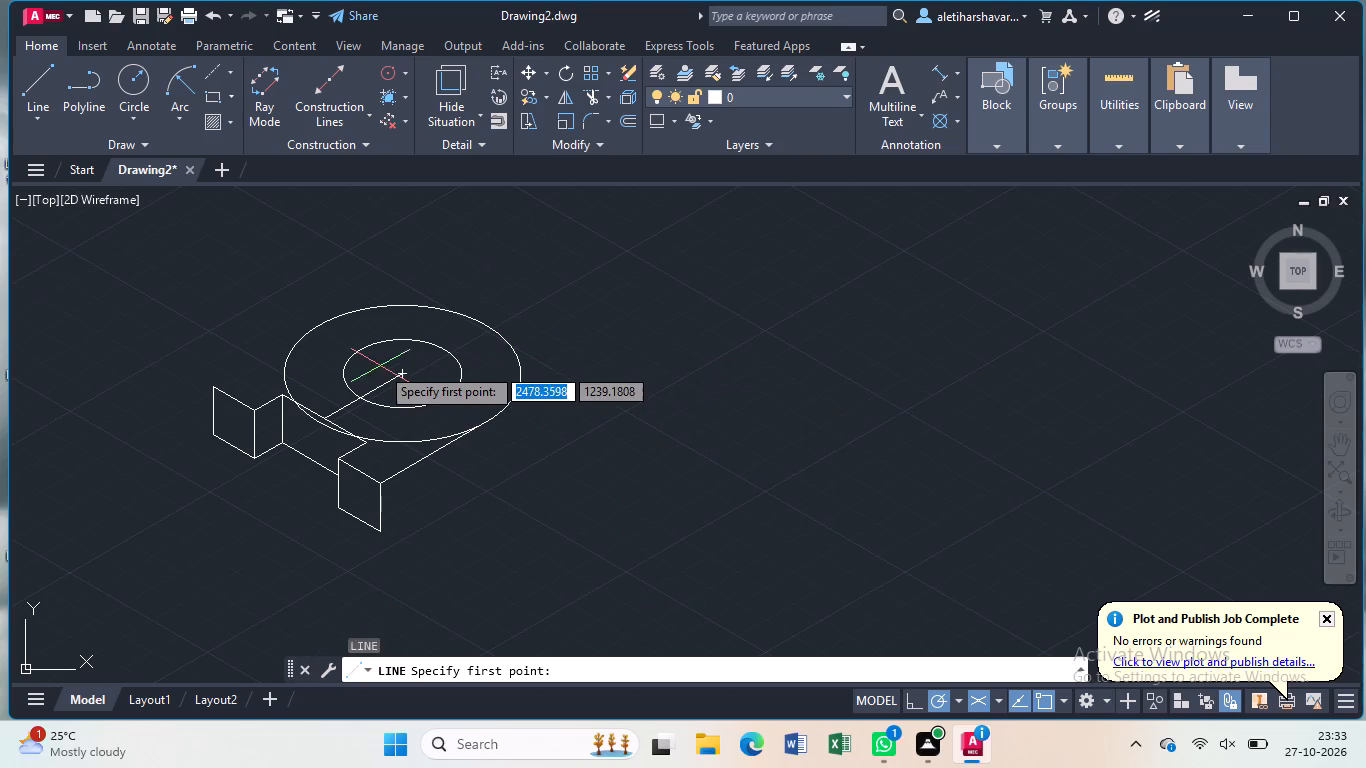
left_click(398, 370)
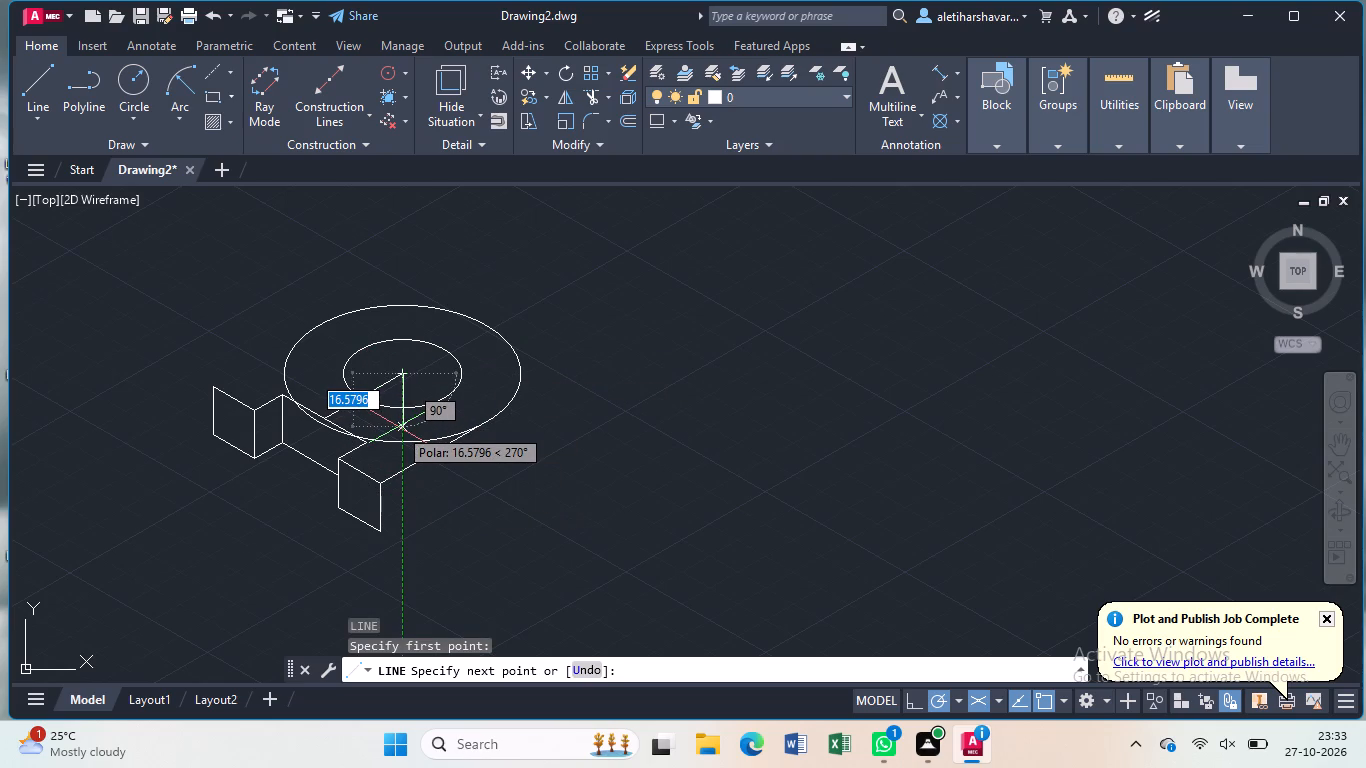
key("1")
key("5")
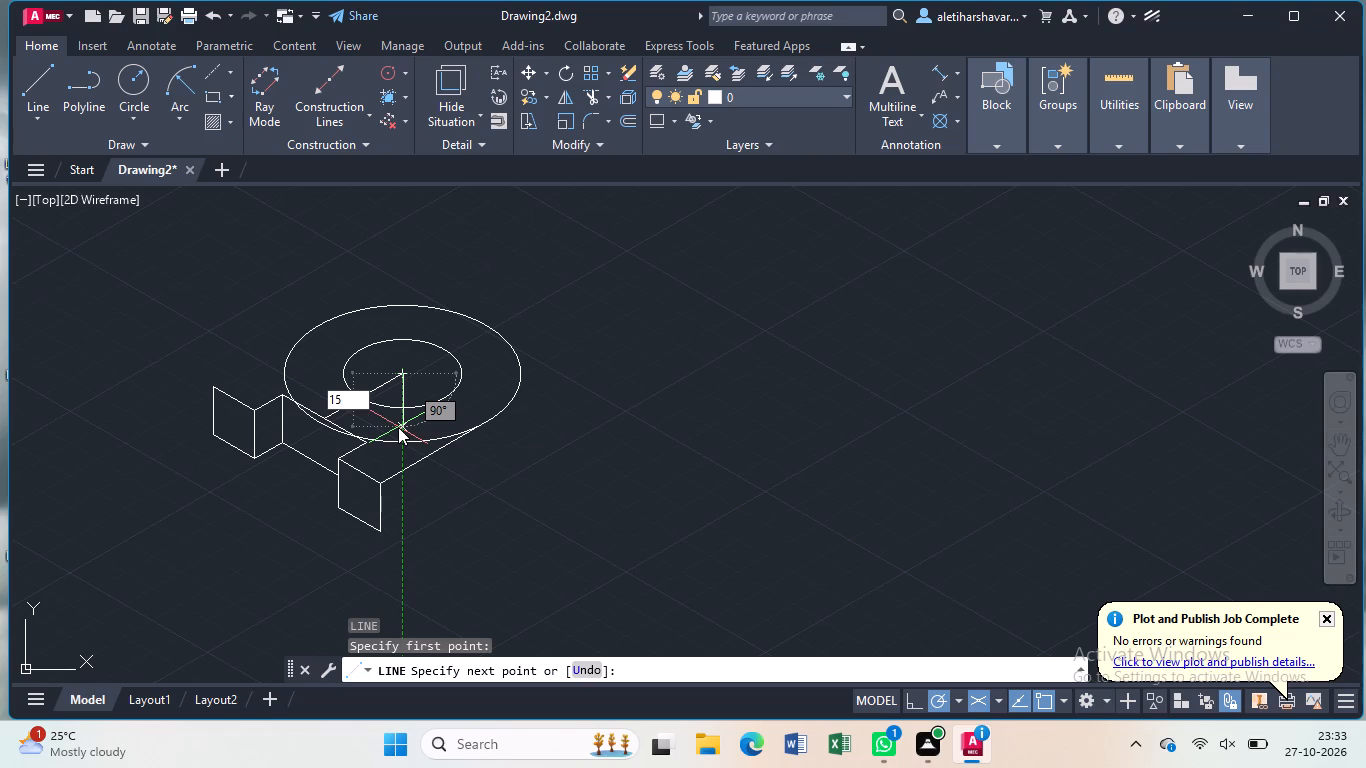
key("Return")
key("Escape")
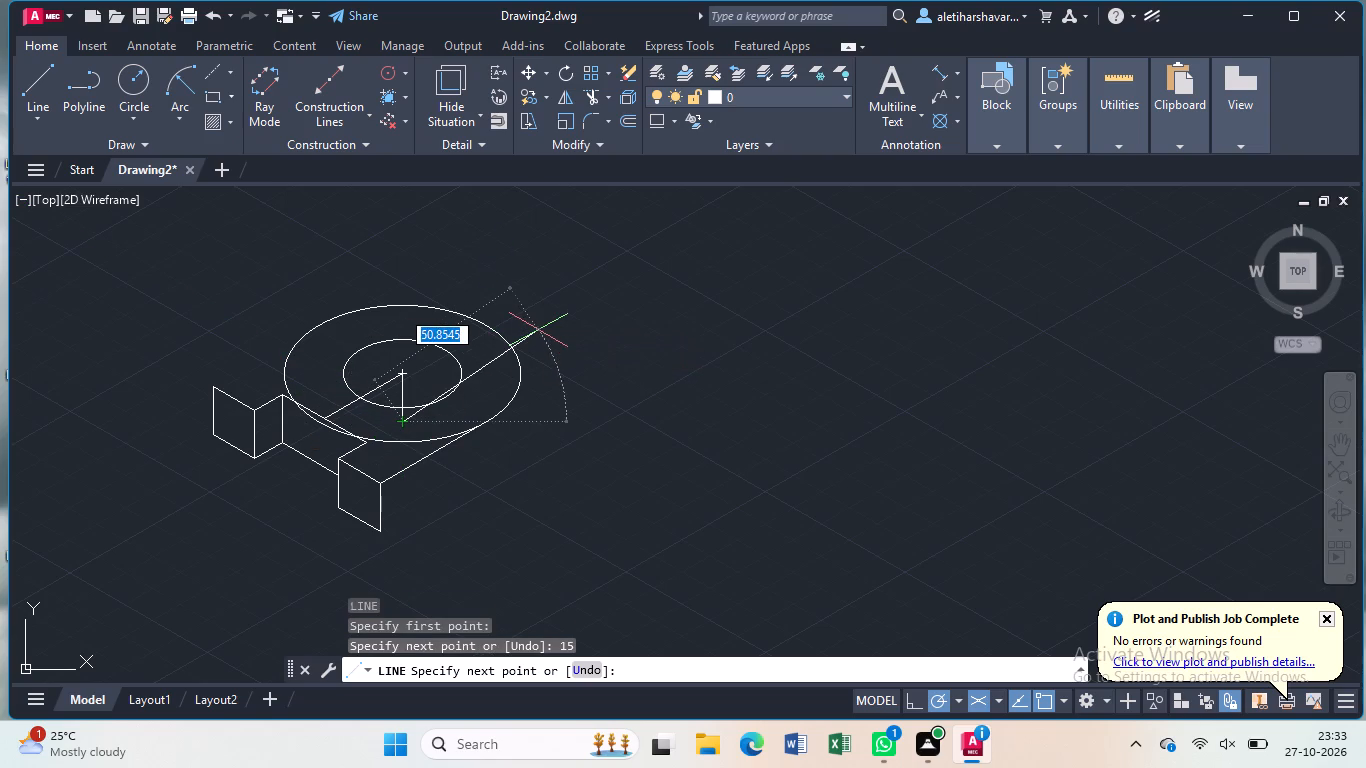
Copy the large isocircle from its centre to the lower end of the 15-unit vertical line.
left_click(497, 328)
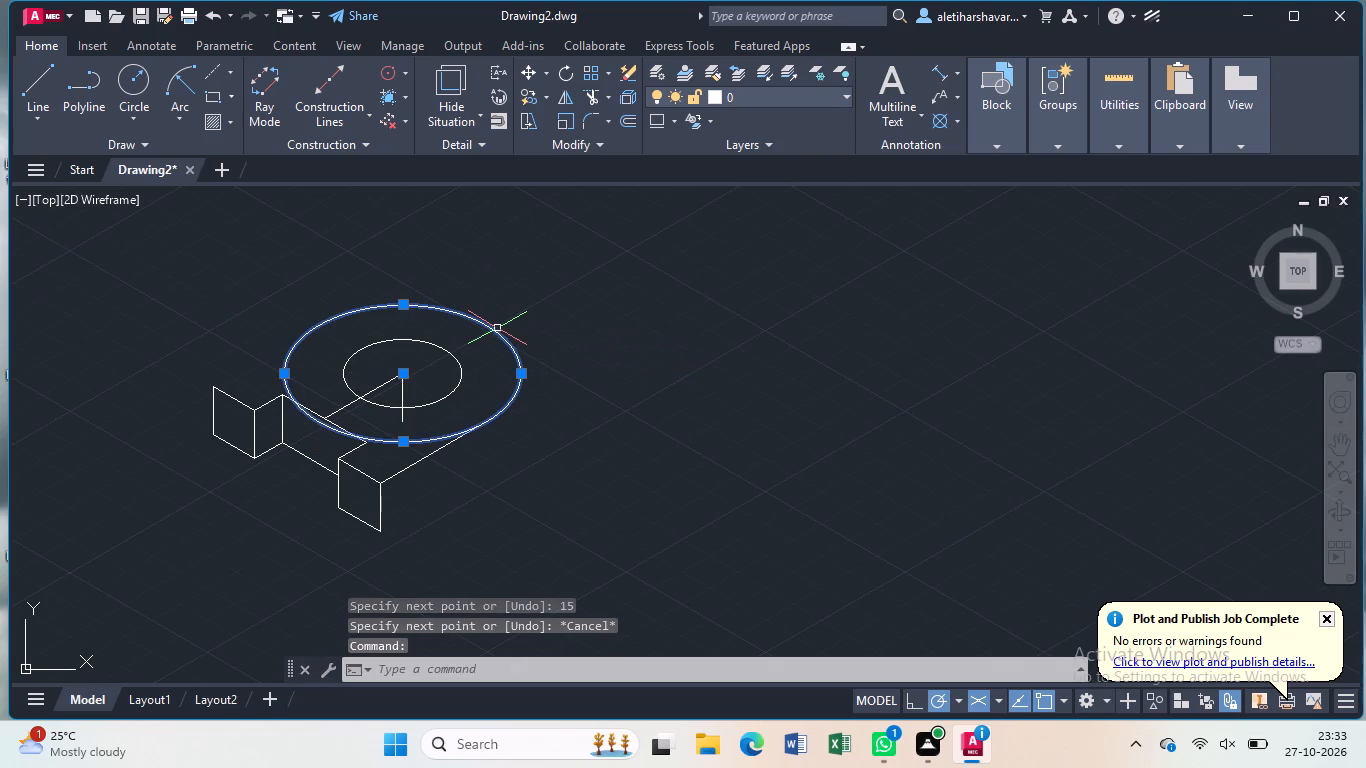
type("co")
key("Return")
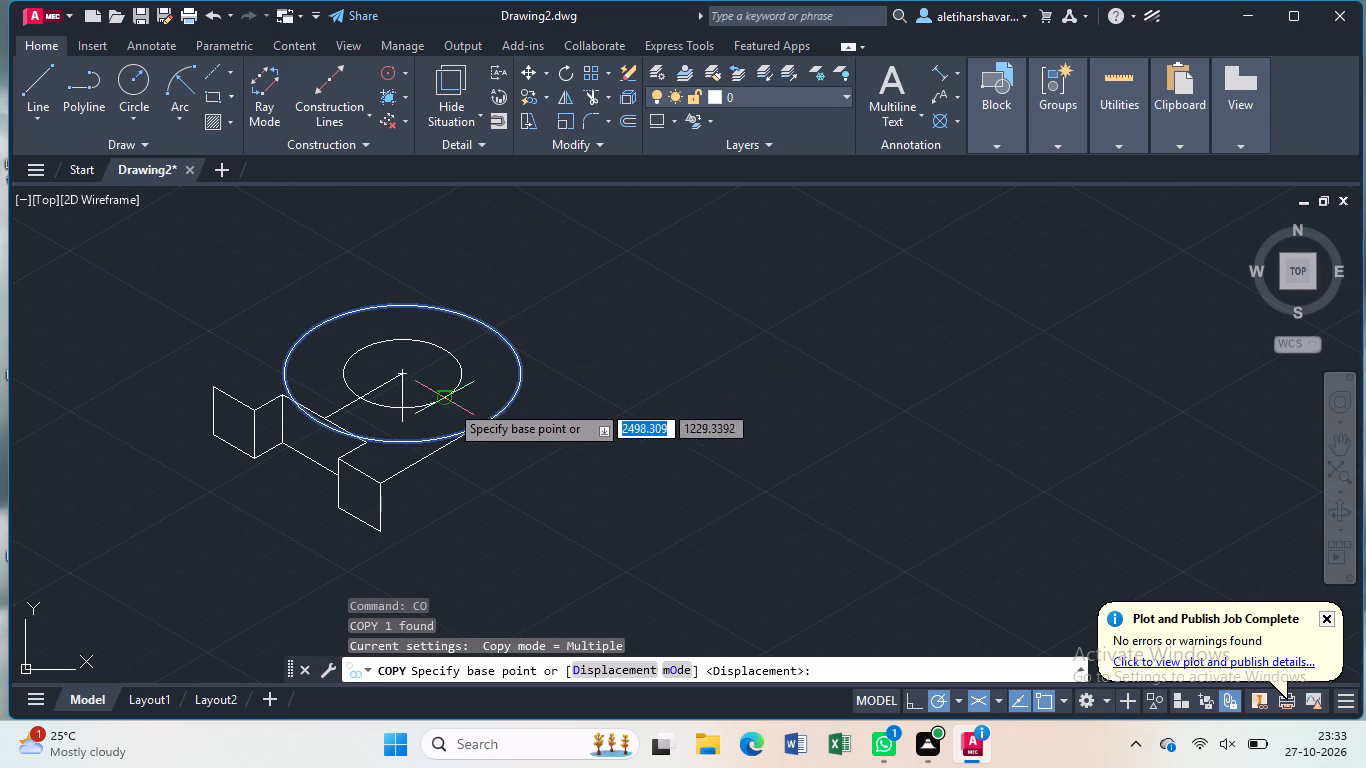
left_click(401, 375)
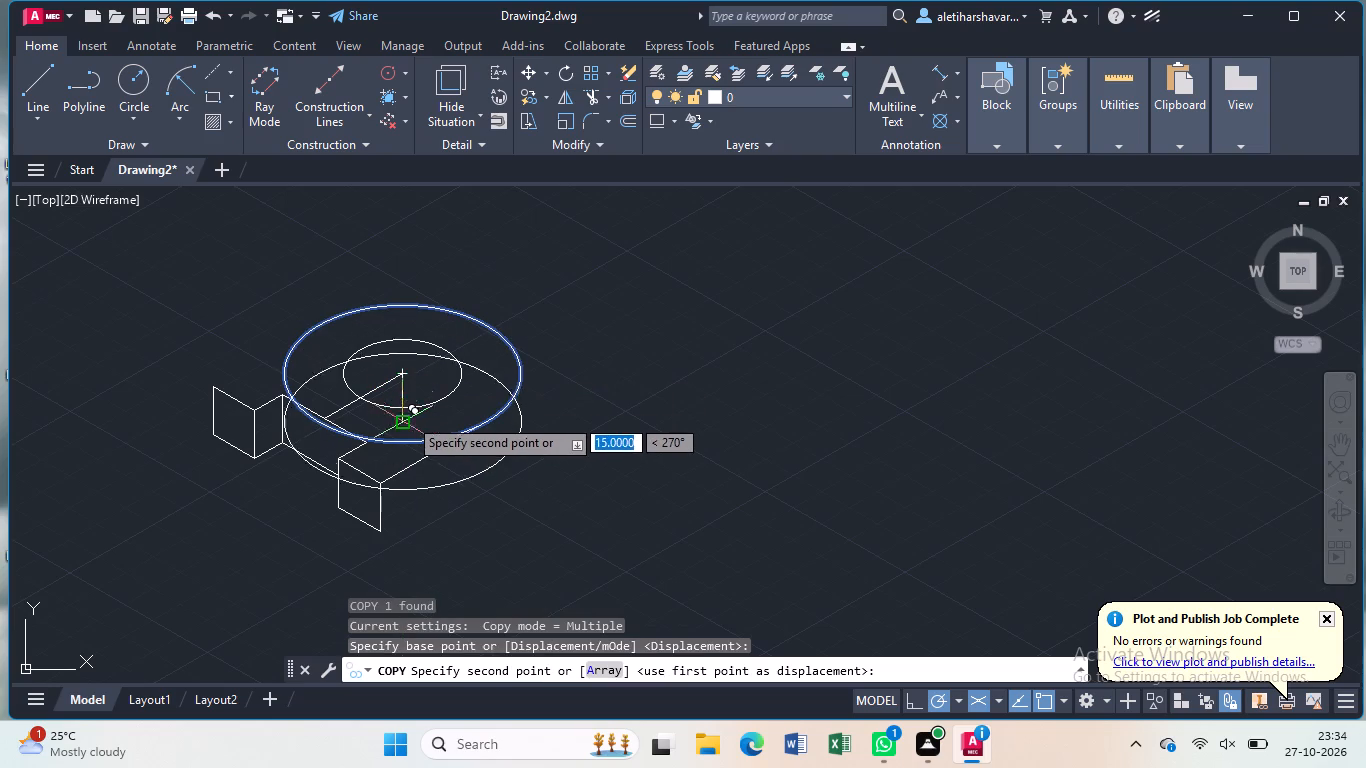
left_click(409, 420)
key("Escape")
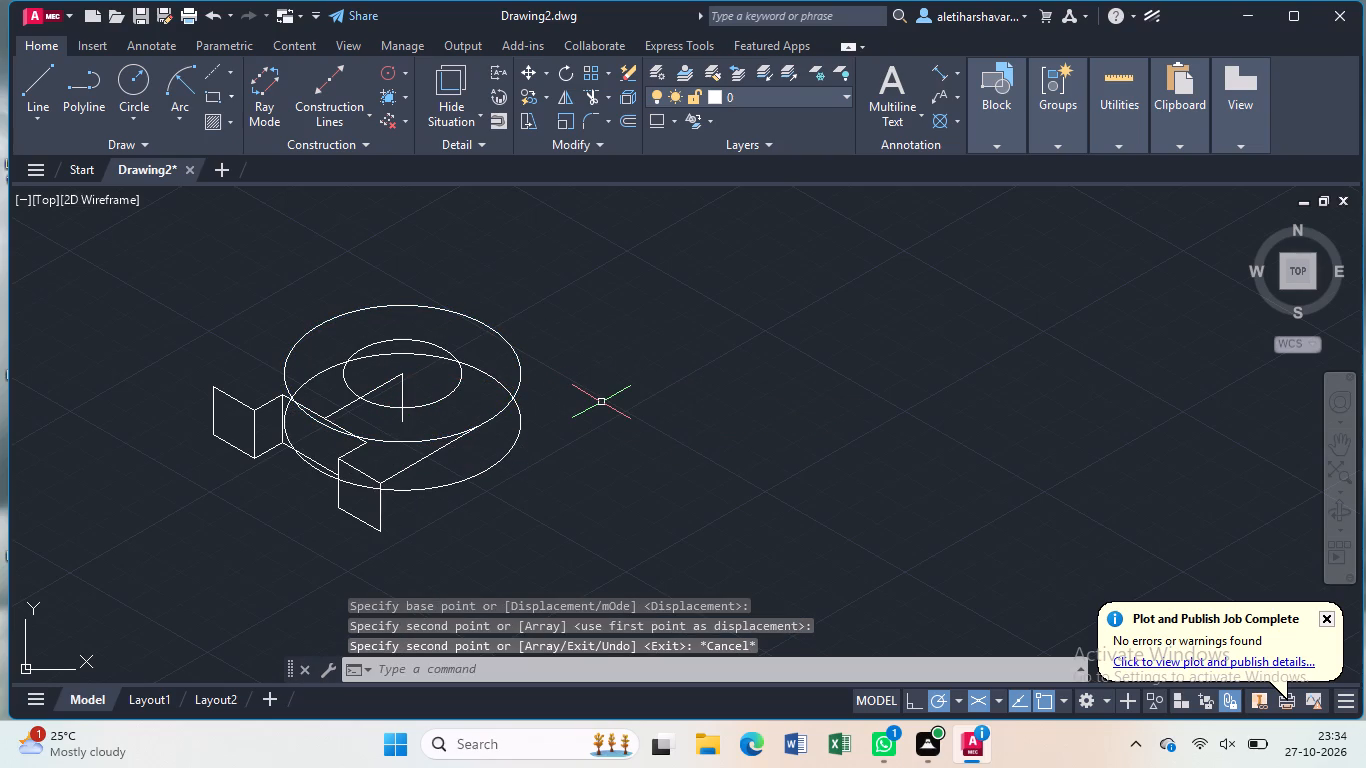
Draw a line about 73 units long at 30° from the near end face's outer bottom corner, along the copied isocircle's side.
key("l")
key("Return")
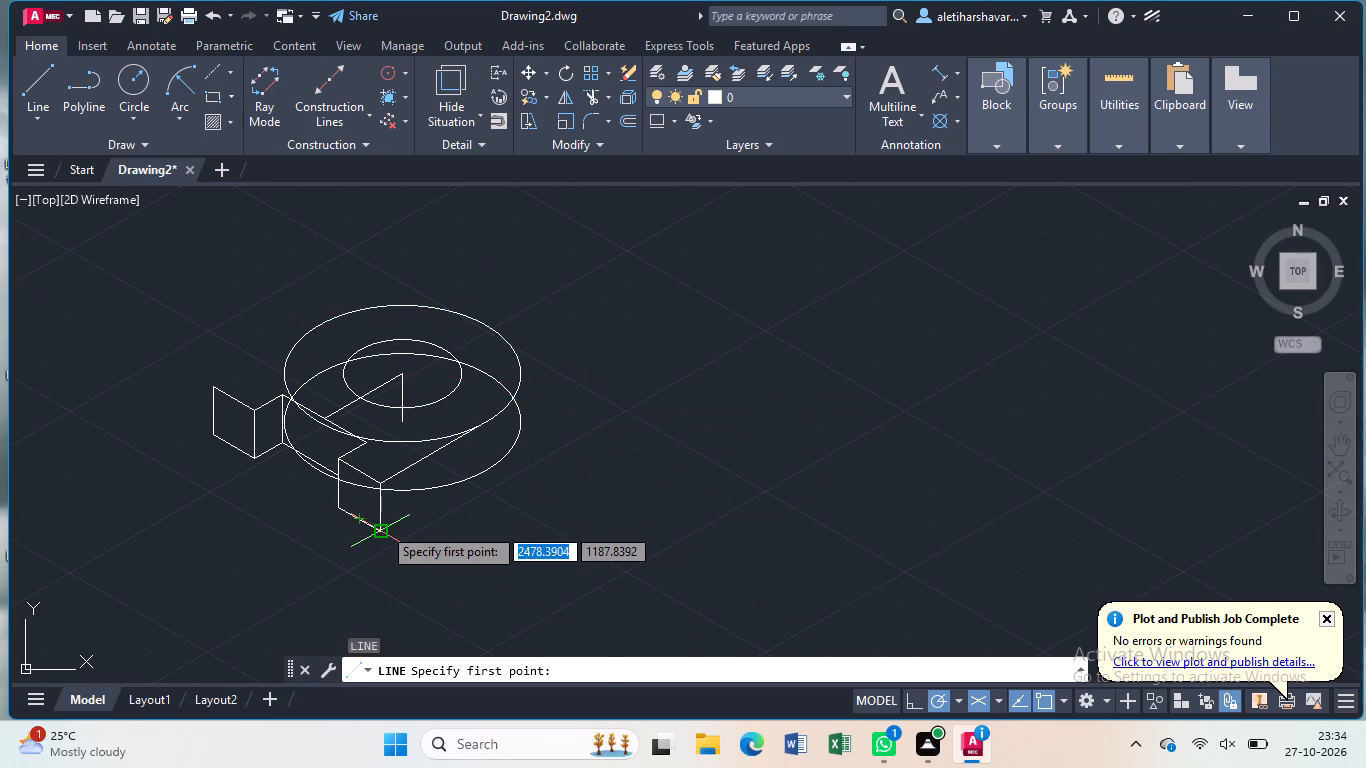
left_click(382, 526)
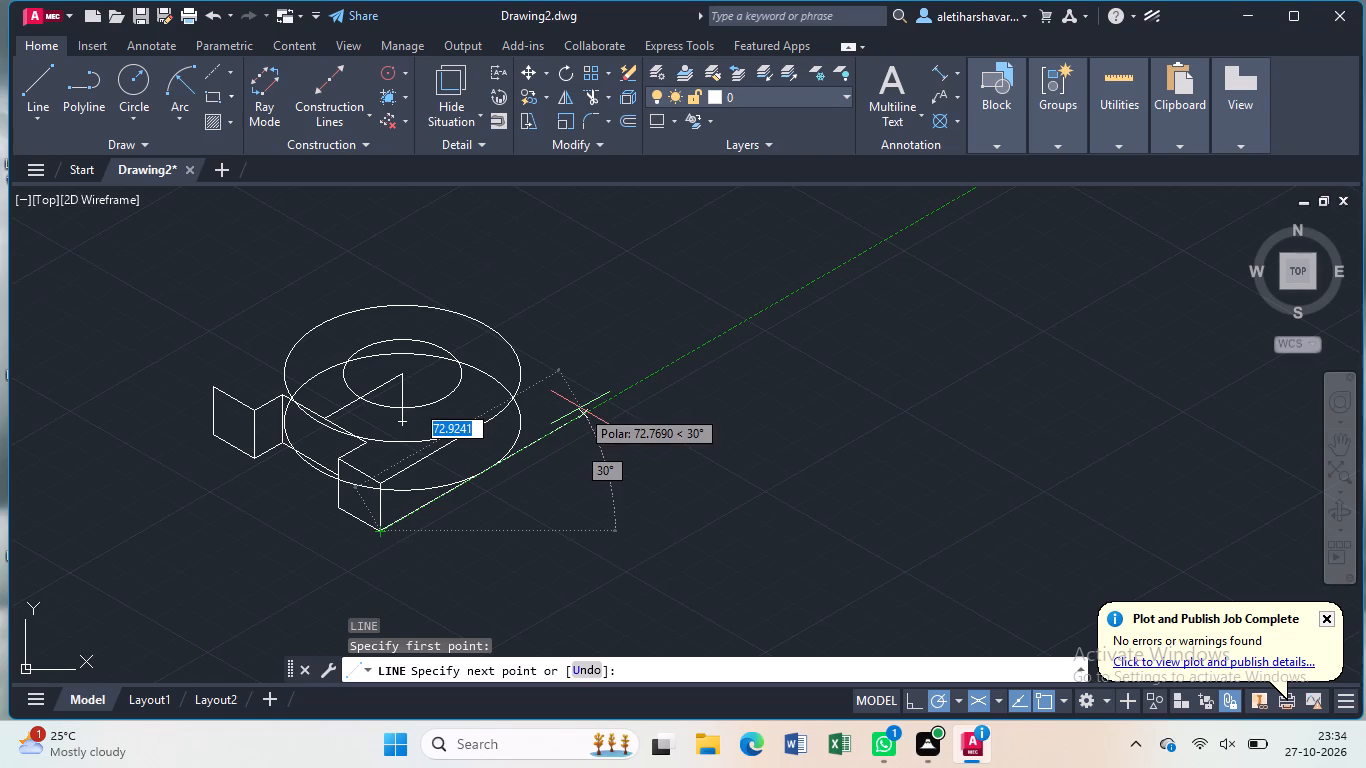
left_click(580, 408)
key("Escape")
Trim the bottom edge's overhang, the 15-unit vertical line, the copied isocircle's hidden arcs, and the large isocircle's arcs crossing the top face.
type("tr")
key("Return")
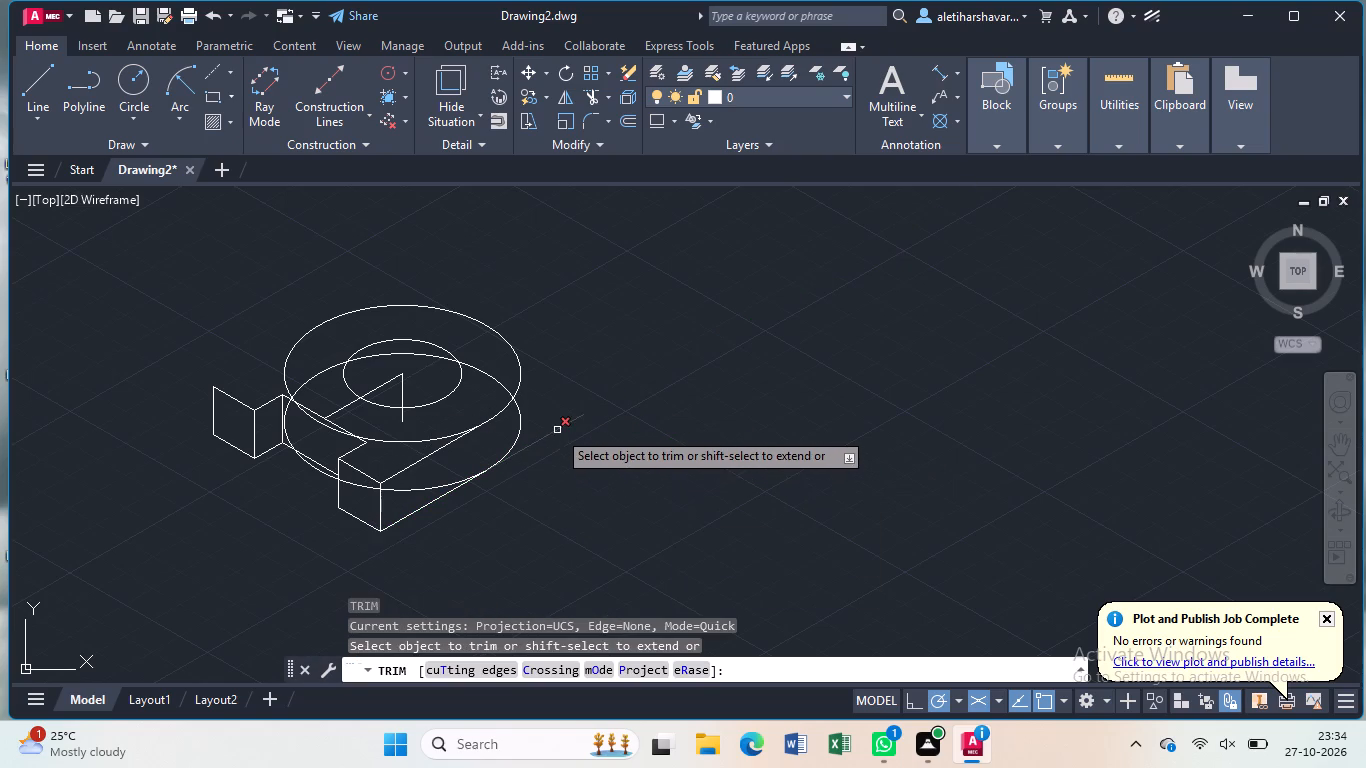
left_click(557, 430)
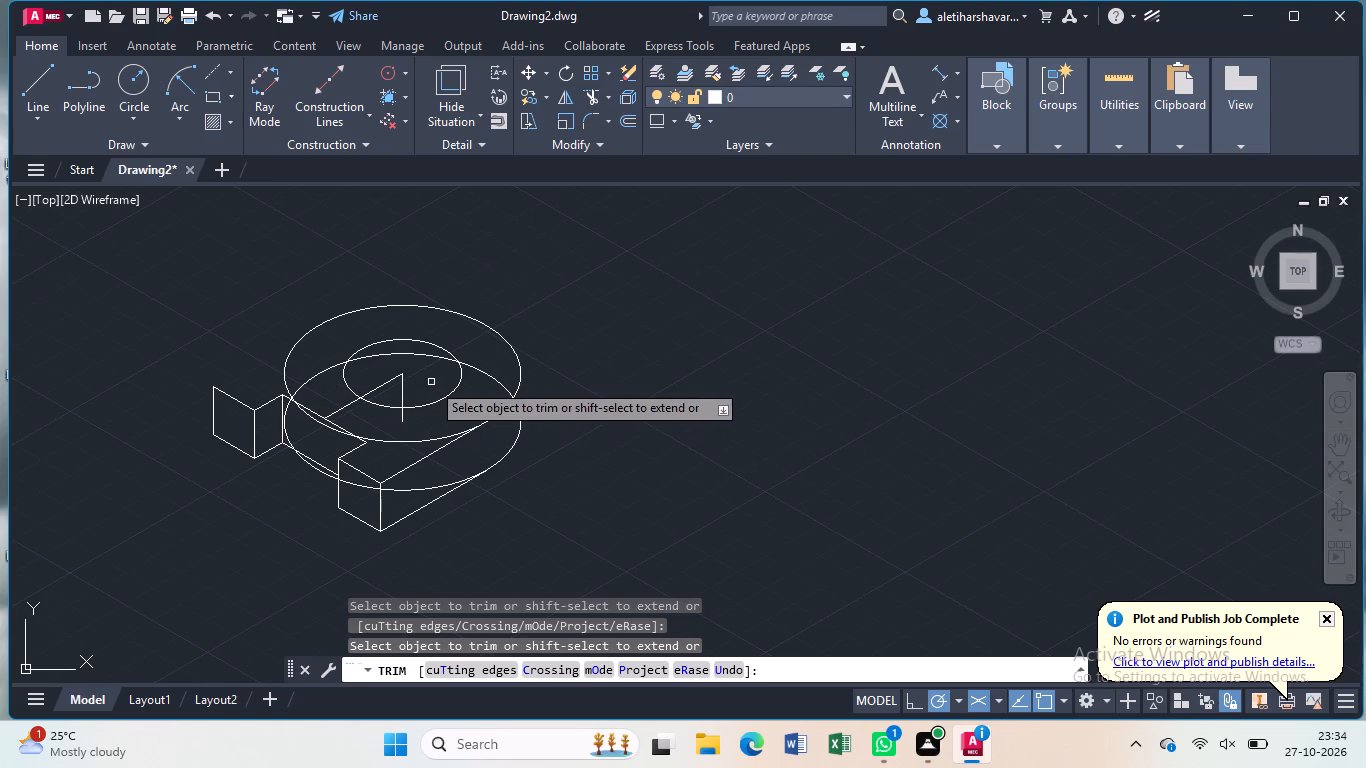
left_click(470, 366)
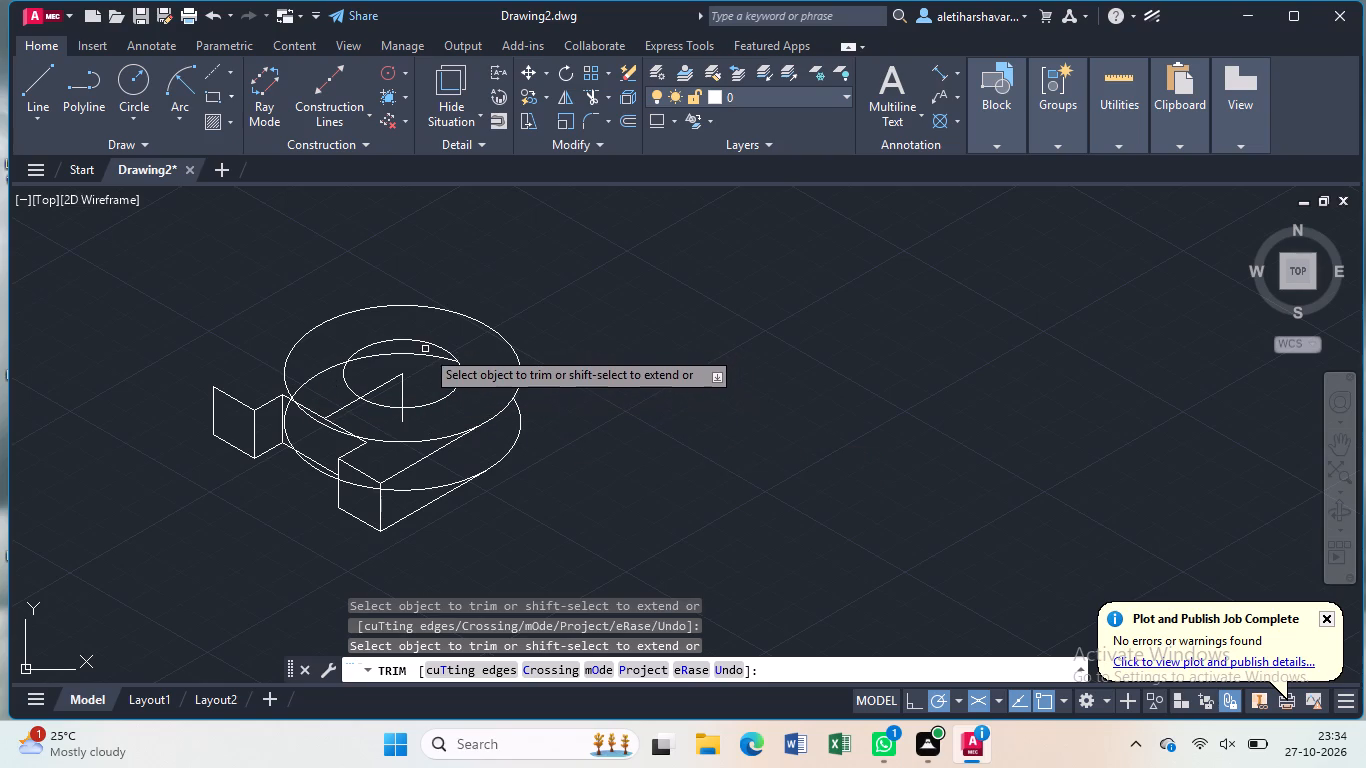
left_click(423, 357)
left_click(400, 397)
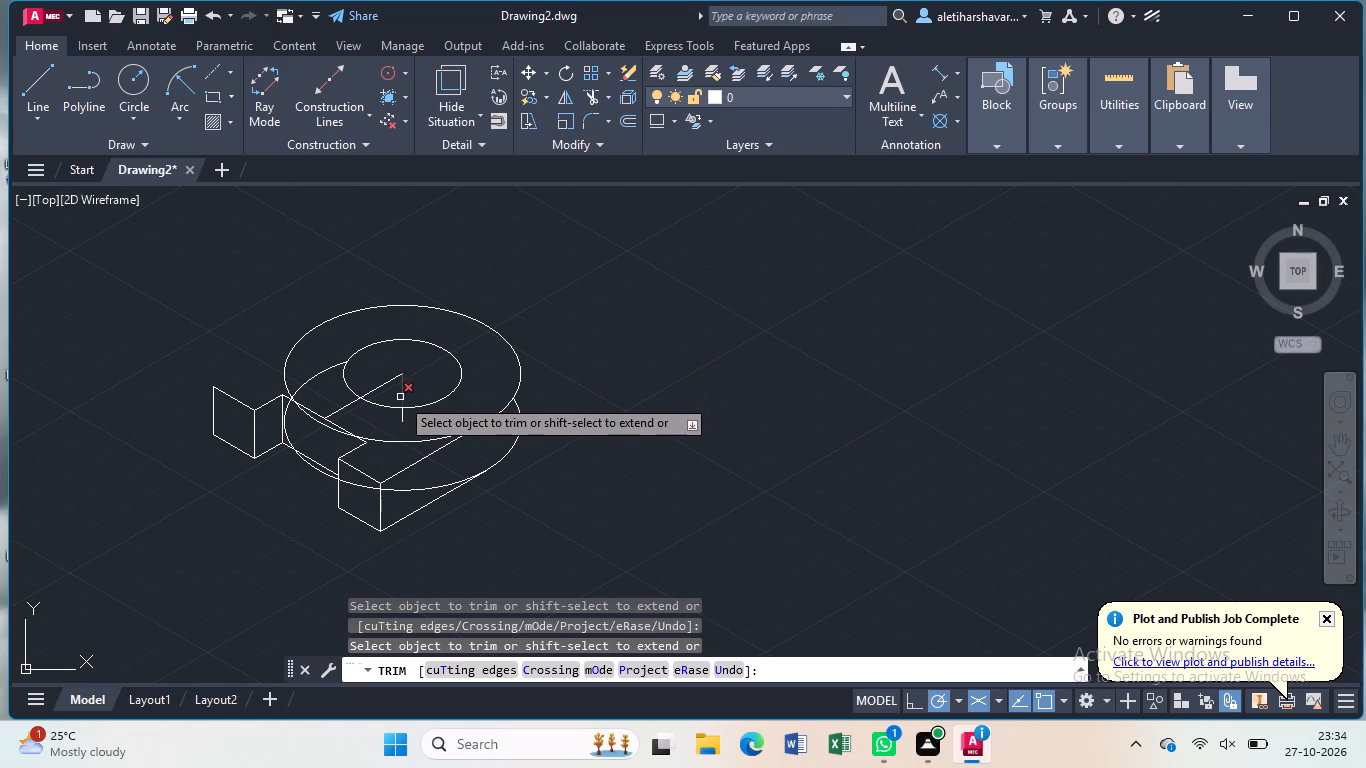
left_click(404, 414)
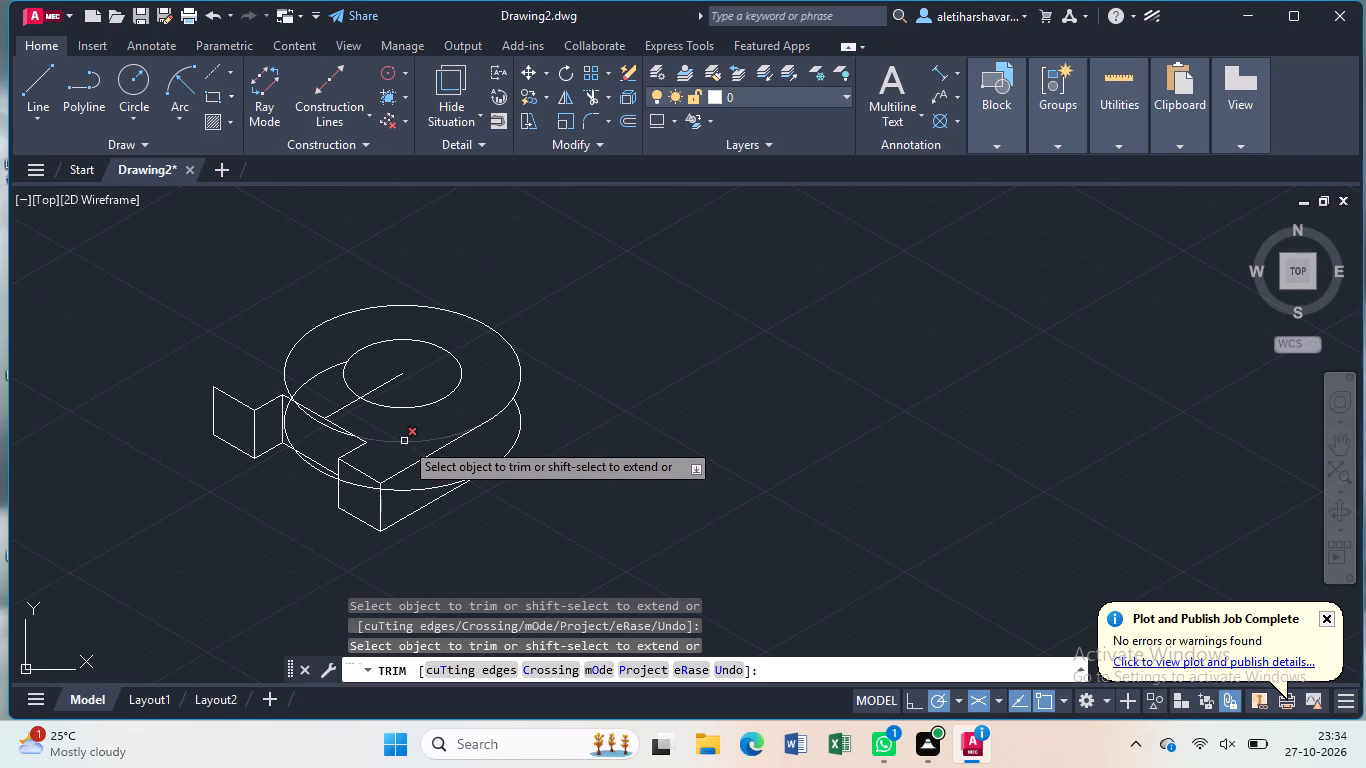
left_click(404, 441)
left_click(416, 492)
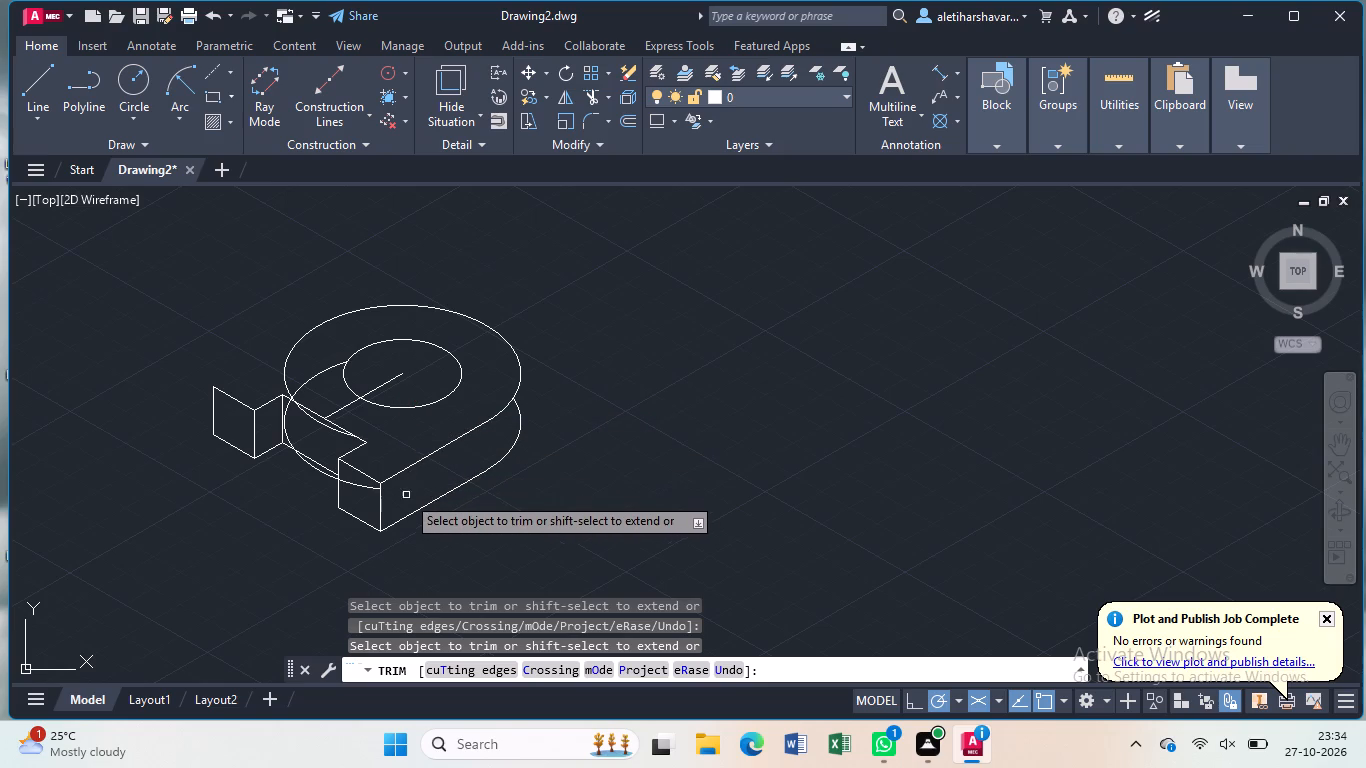
left_click(362, 486)
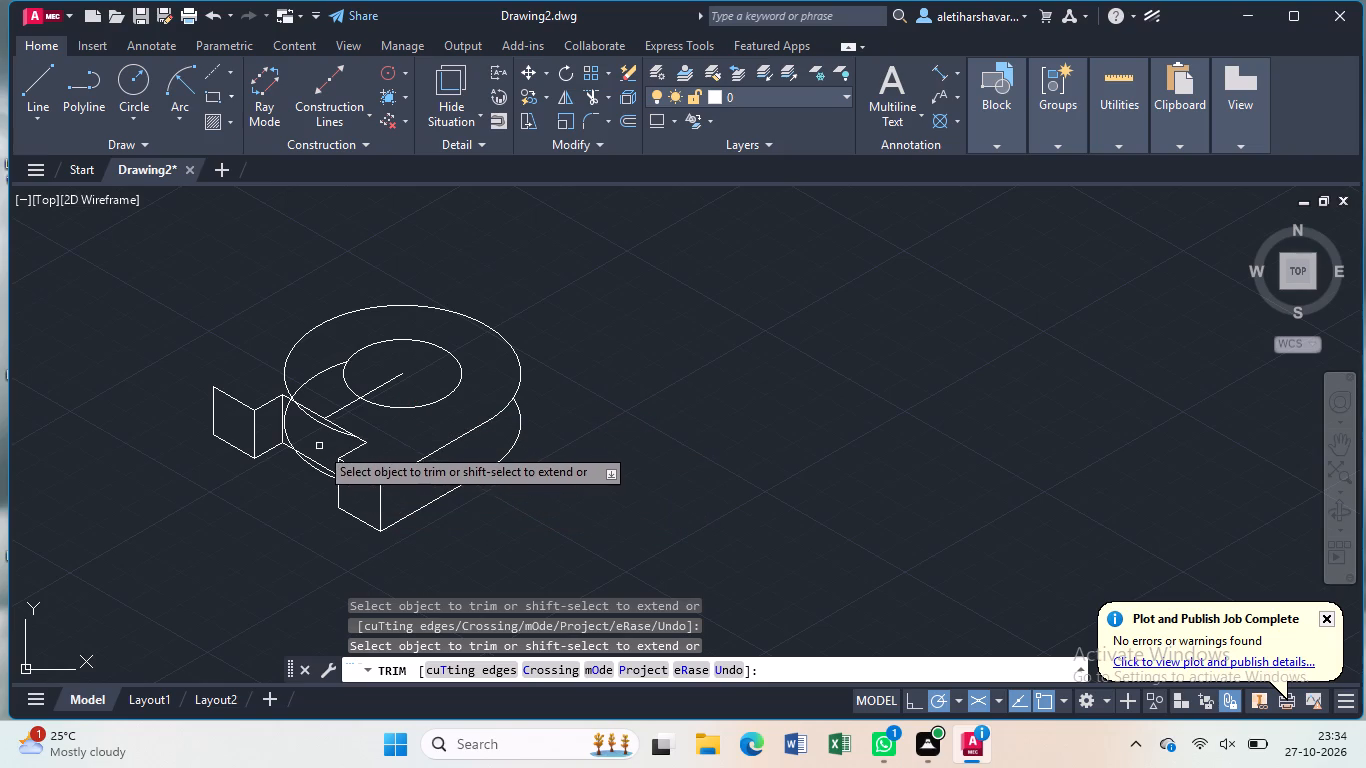
left_click(314, 420)
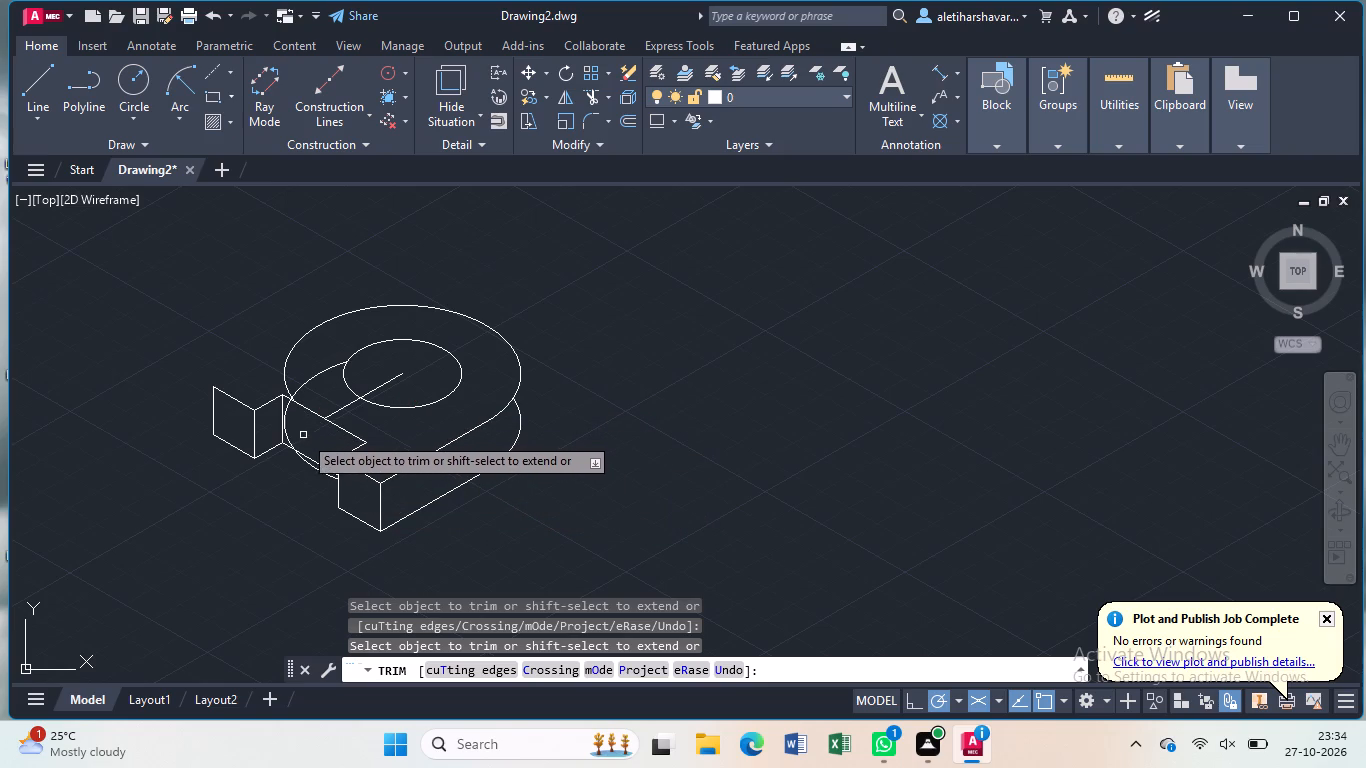
left_click(291, 440)
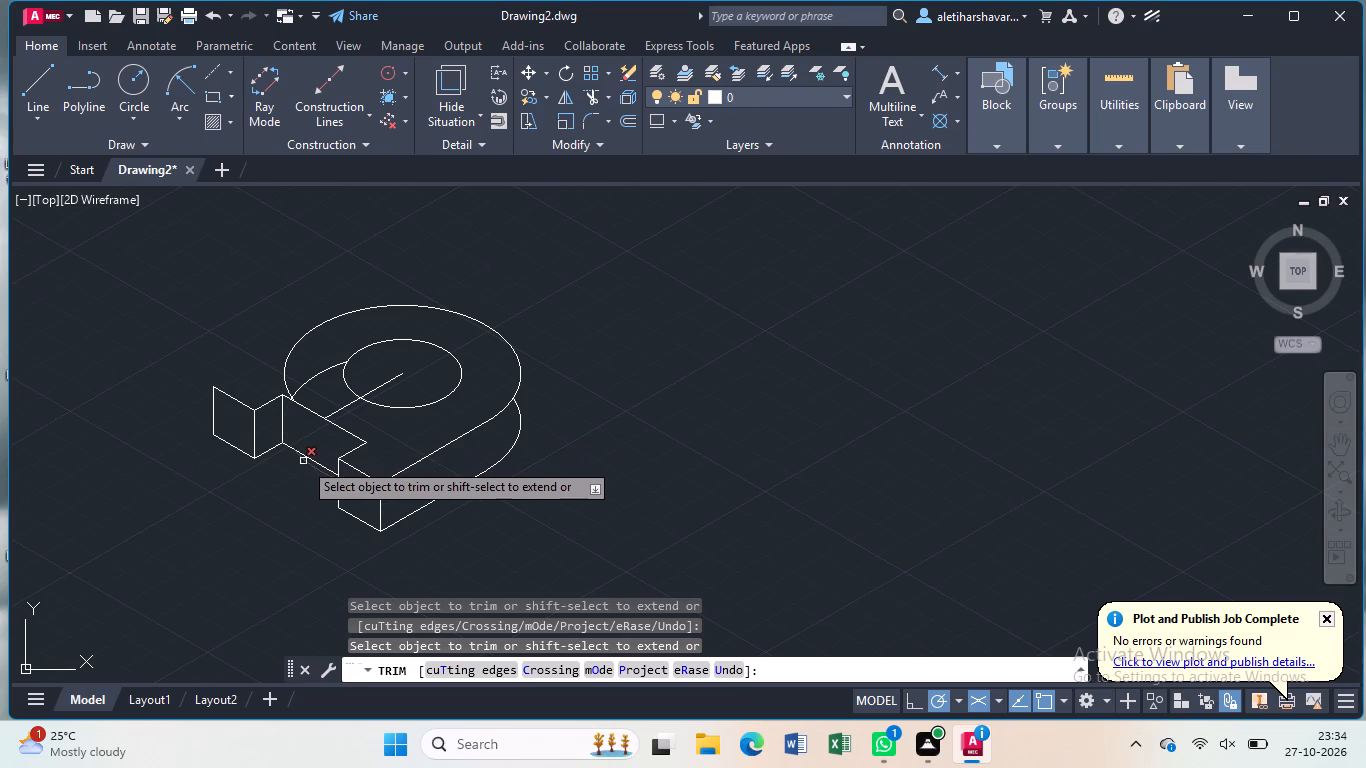
left_click(305, 464)
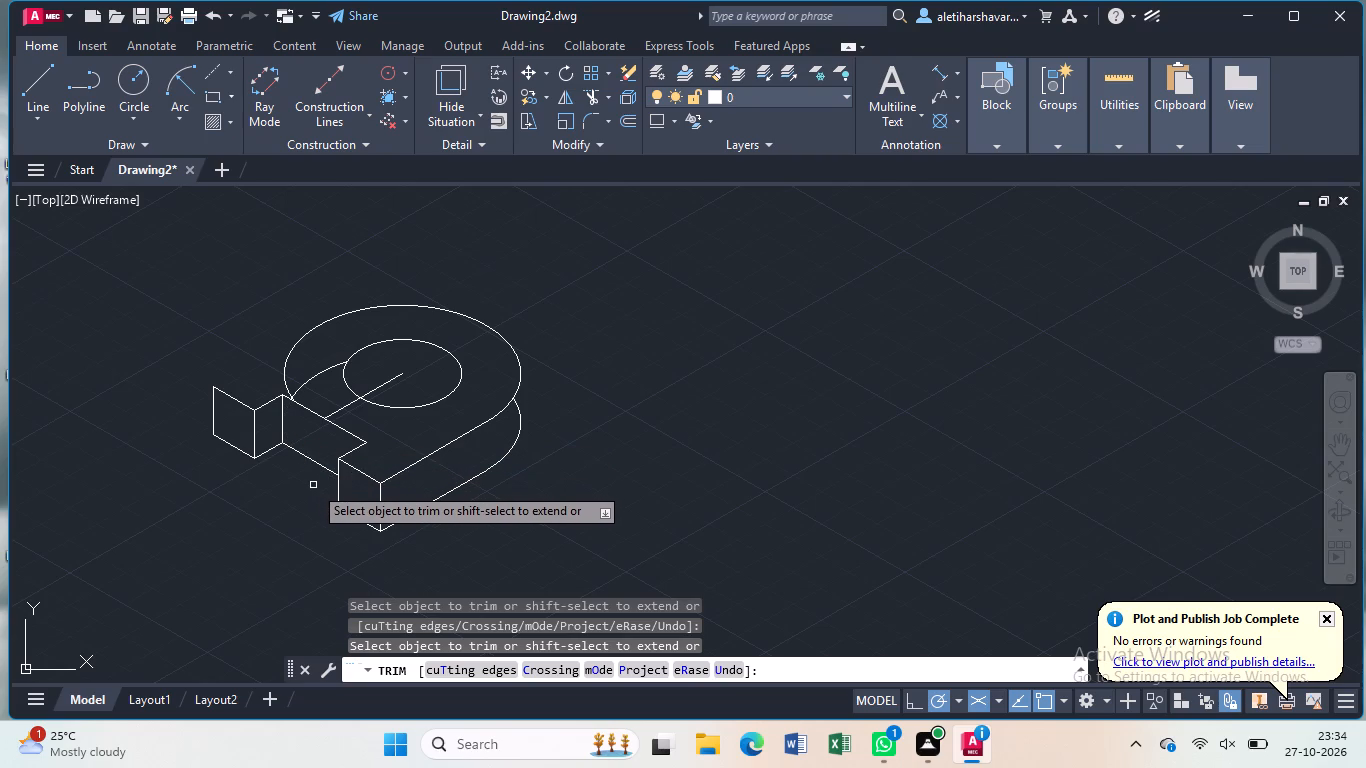
key("Escape")
Draw a line about 73 units long at 30° from the far end face's outer top corner, along the large isocircle's side.
key("l")
key("Return")
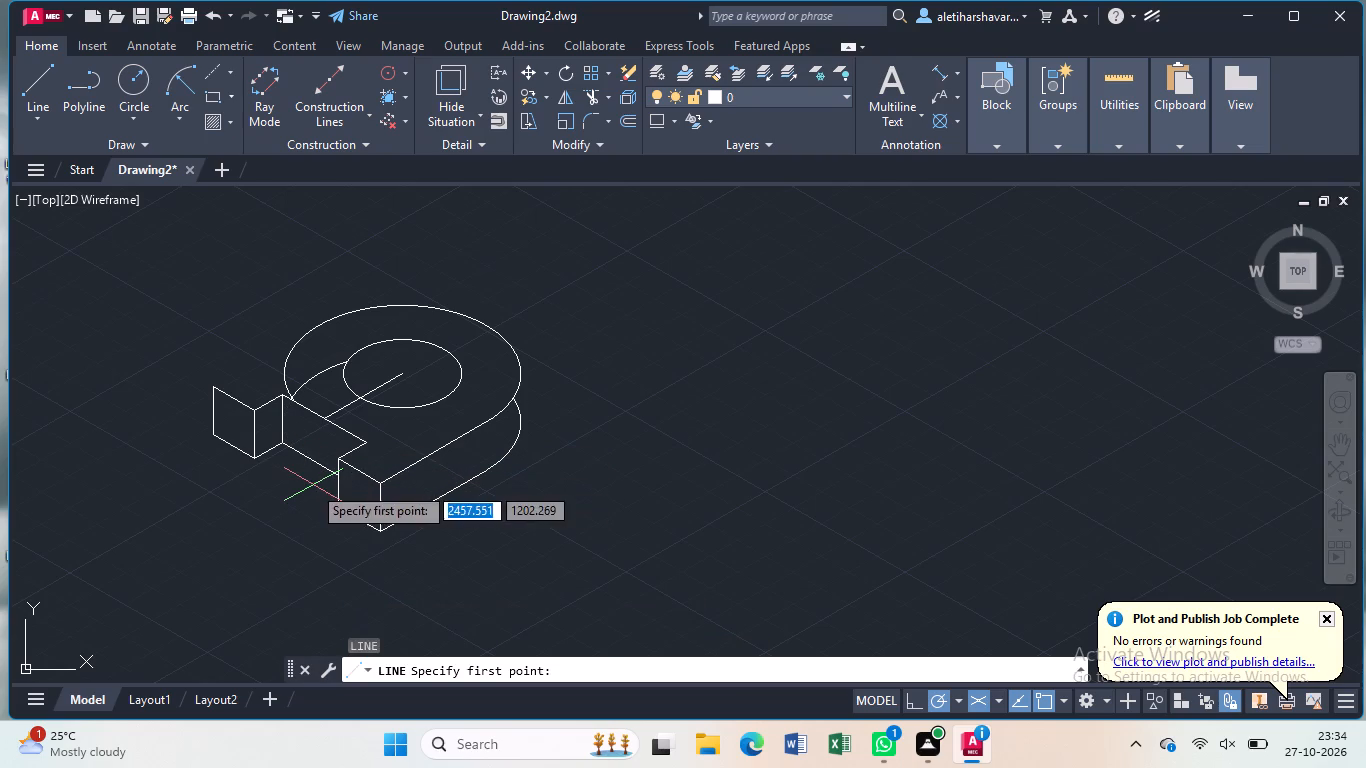
left_click(217, 390)
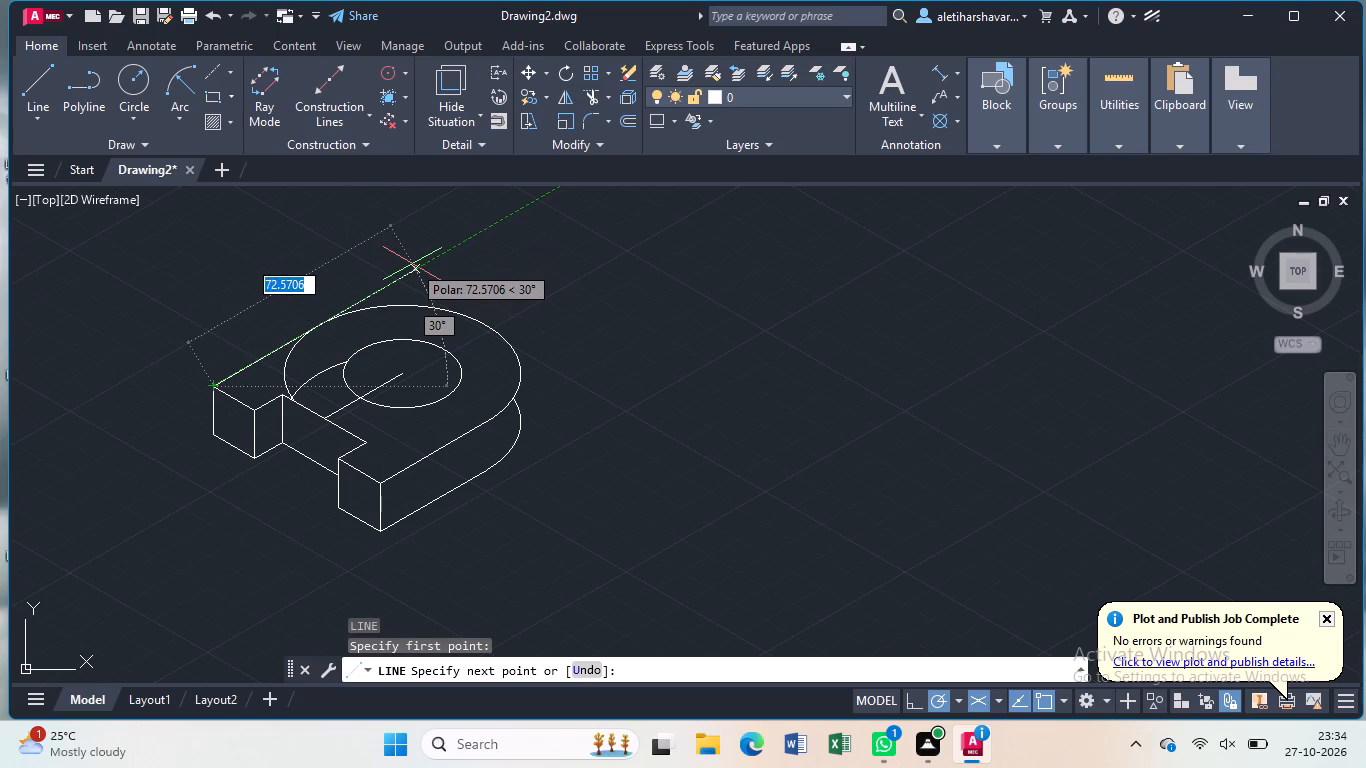
left_click(412, 264)
key("Escape")
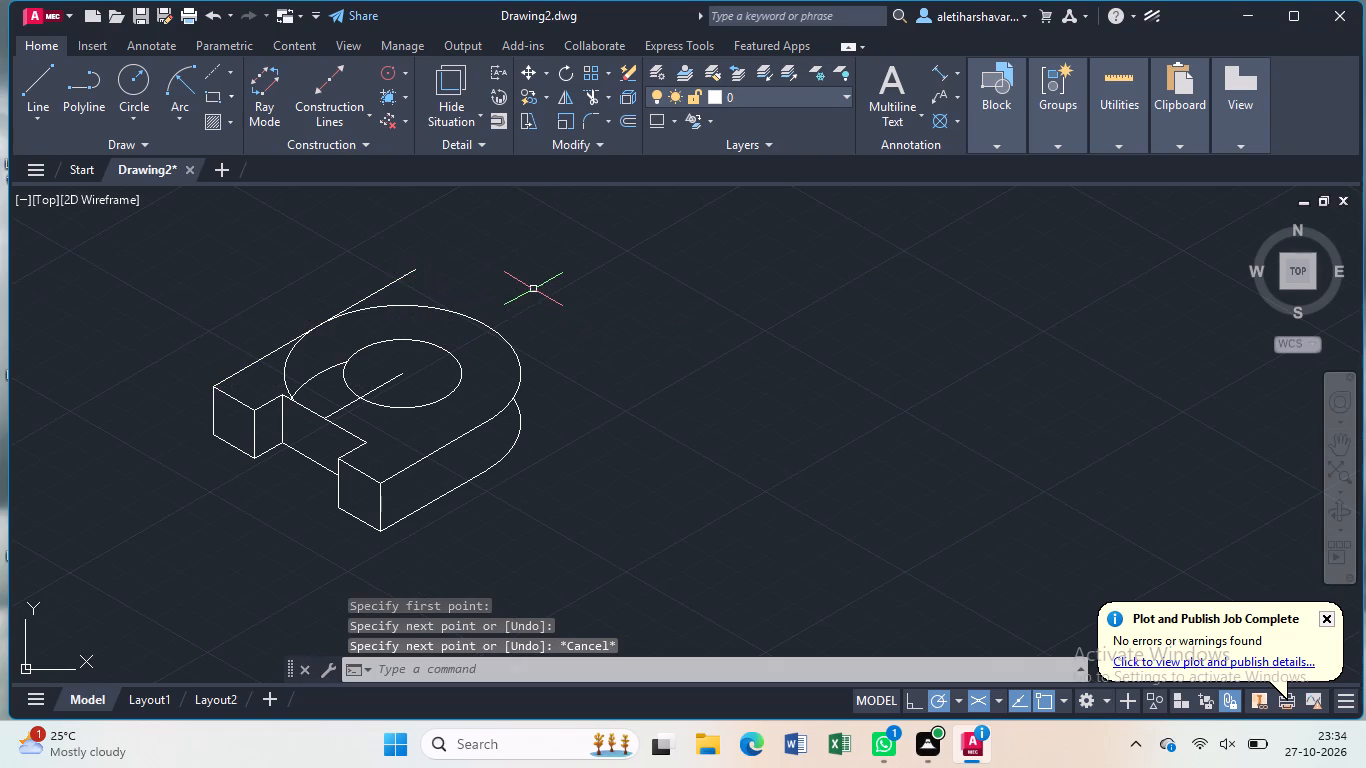
Trim the new edge's overhang, the leftover arcs on the top face and beside the recess corner, and the 28-unit centre line.
type("tr")
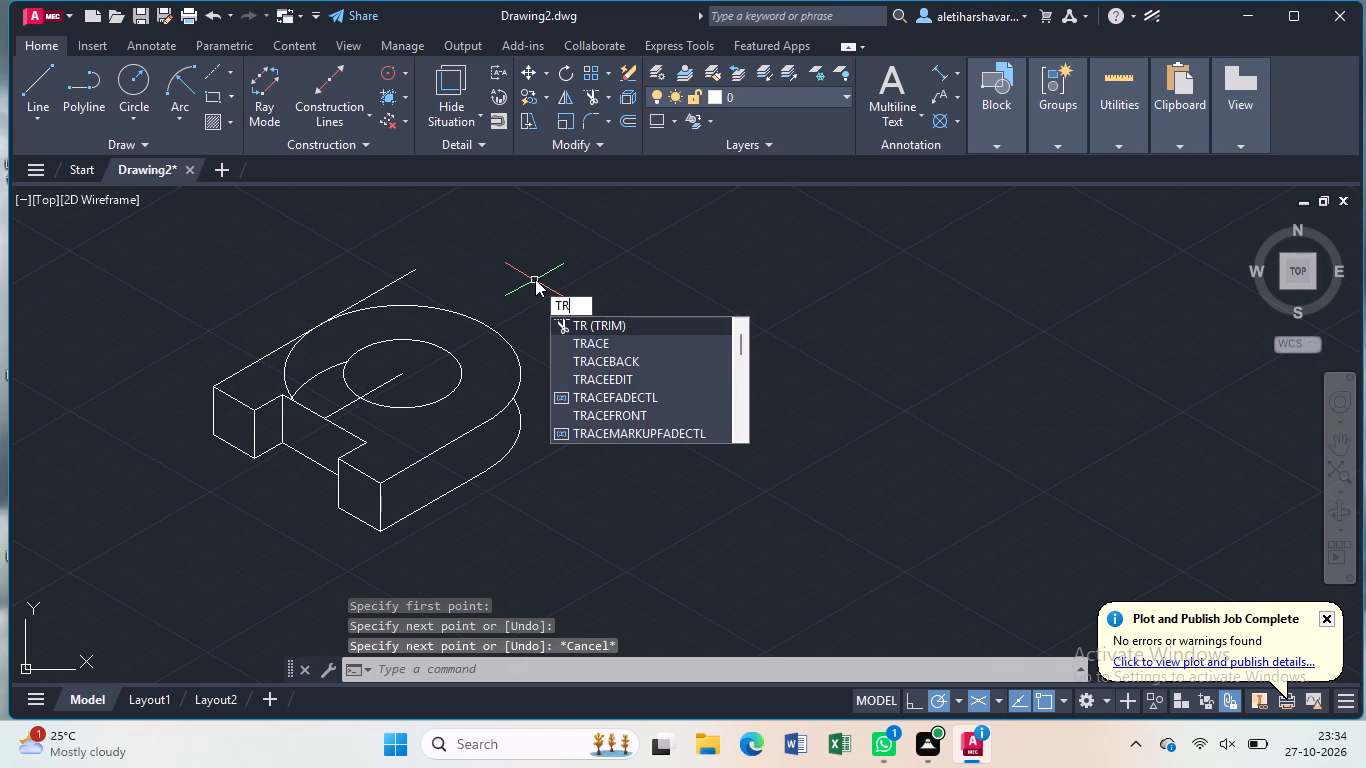
key("Return")
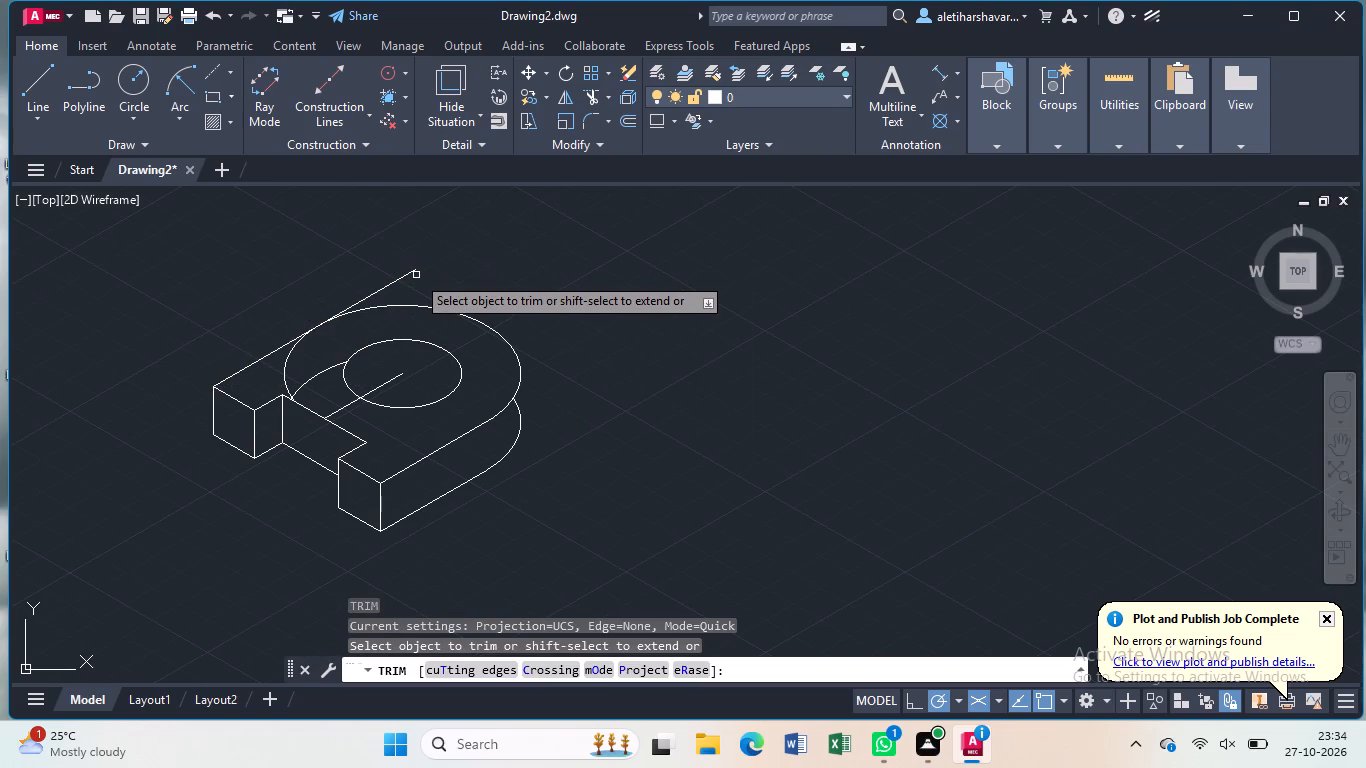
left_click(410, 271)
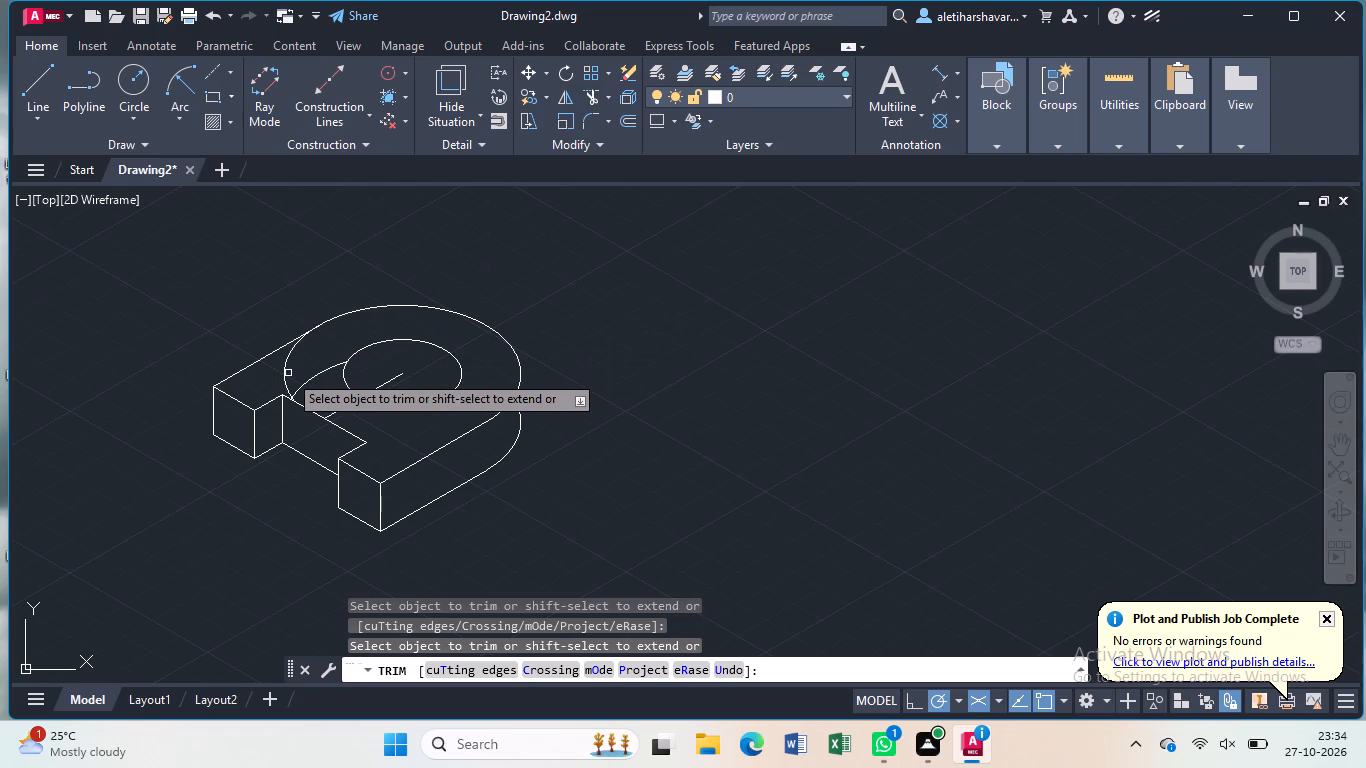
left_click(284, 373)
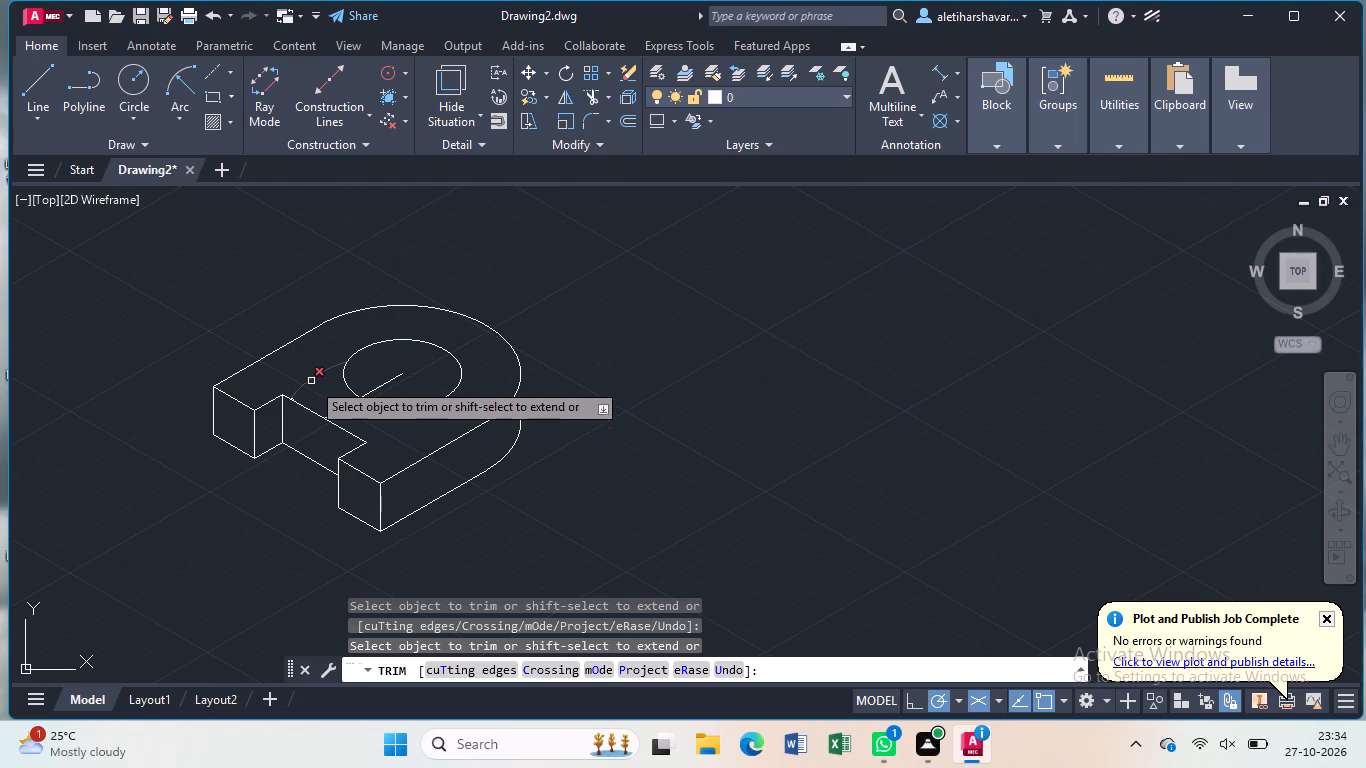
left_click(311, 381)
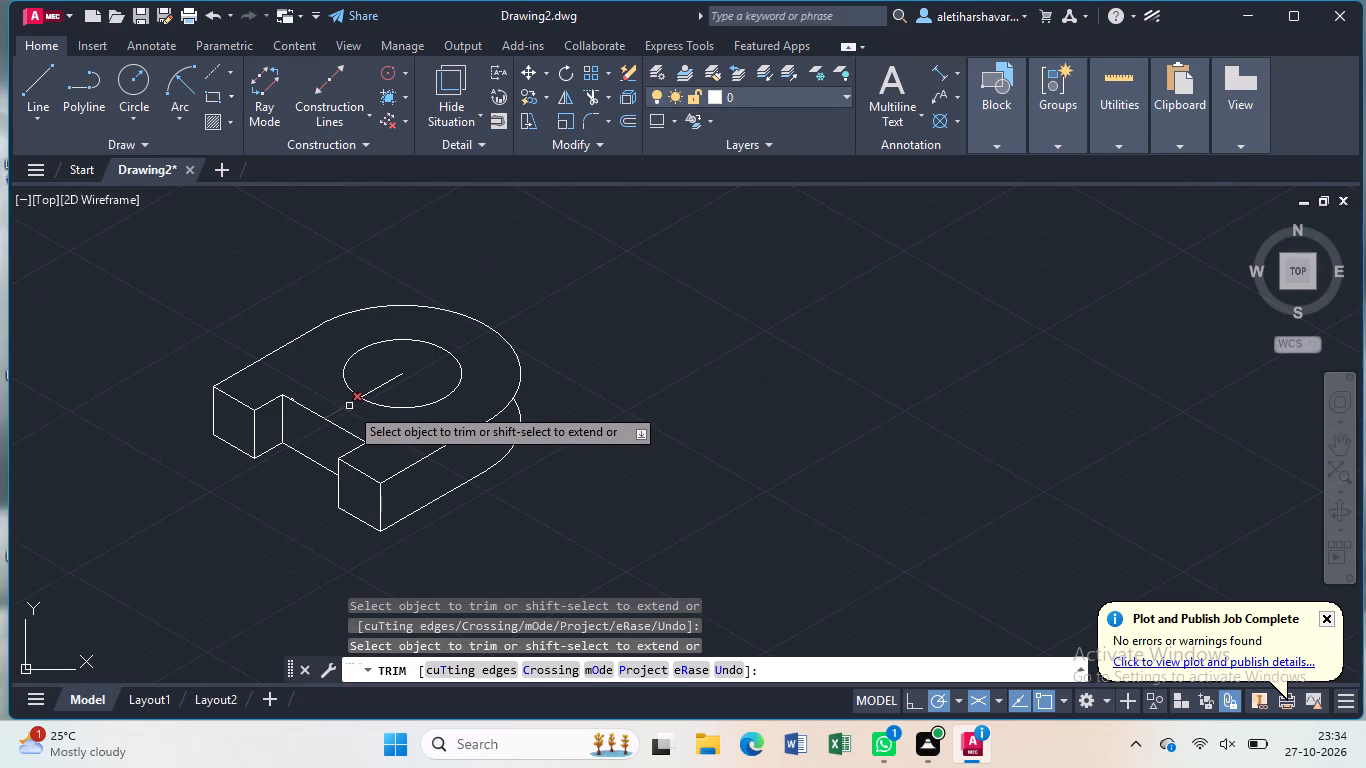
left_click(348, 406)
left_click(370, 392)
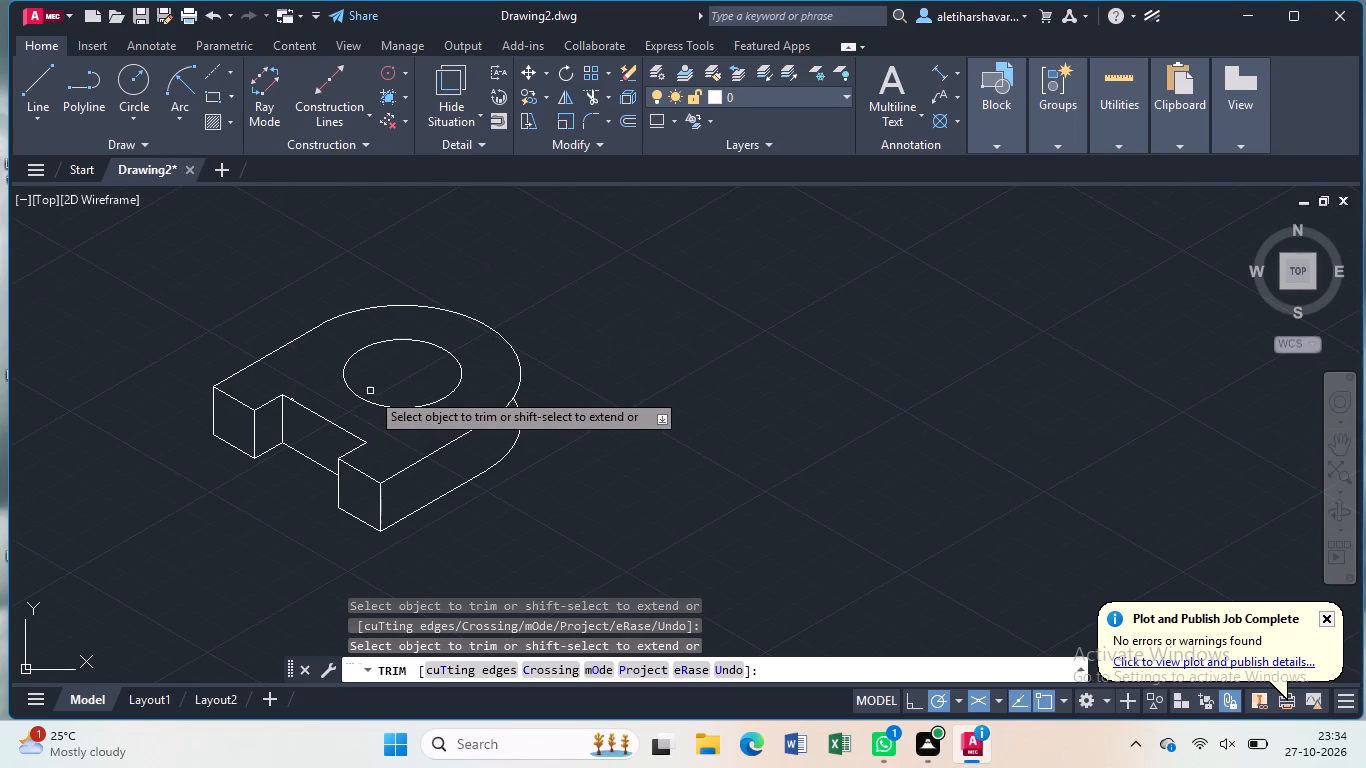
scroll(309, 395, "up", 2)
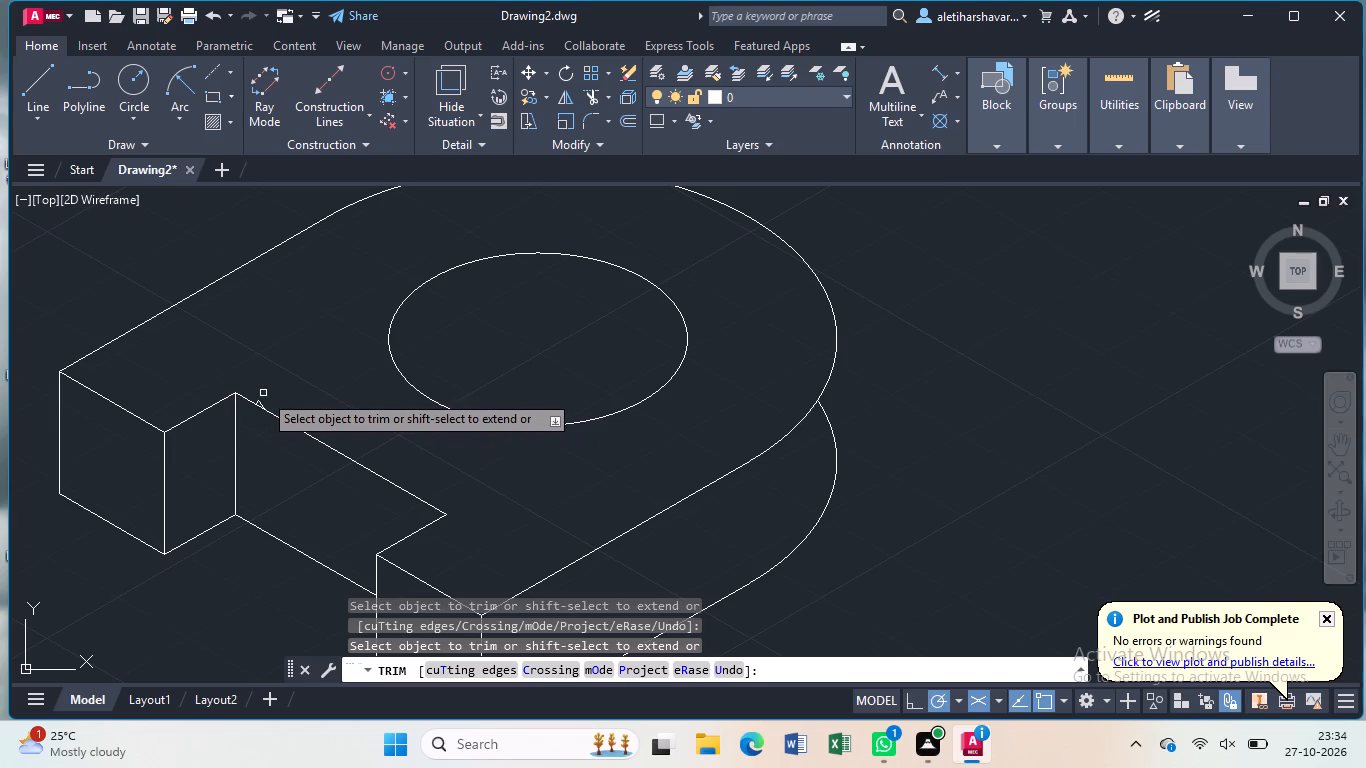
left_click(263, 402)
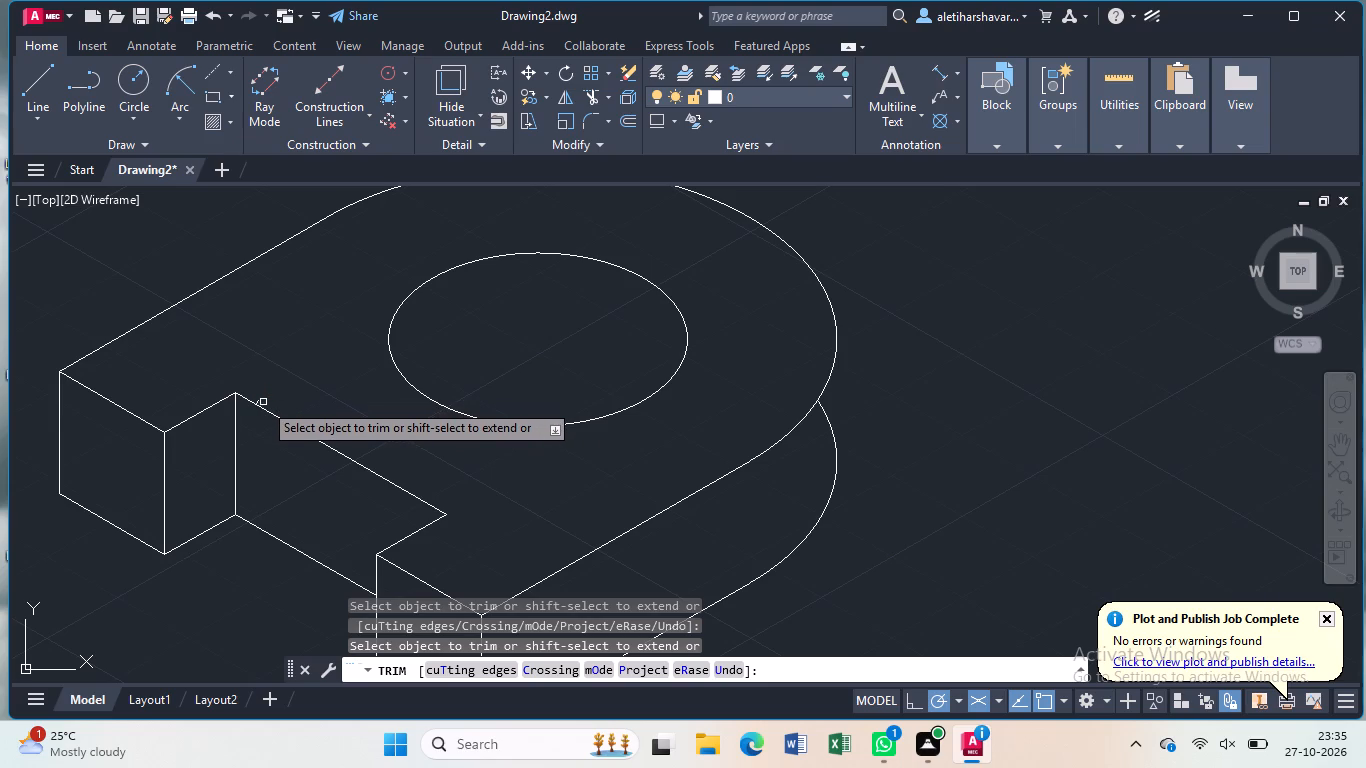
left_click(260, 400)
scroll(269, 399, "down", 1)
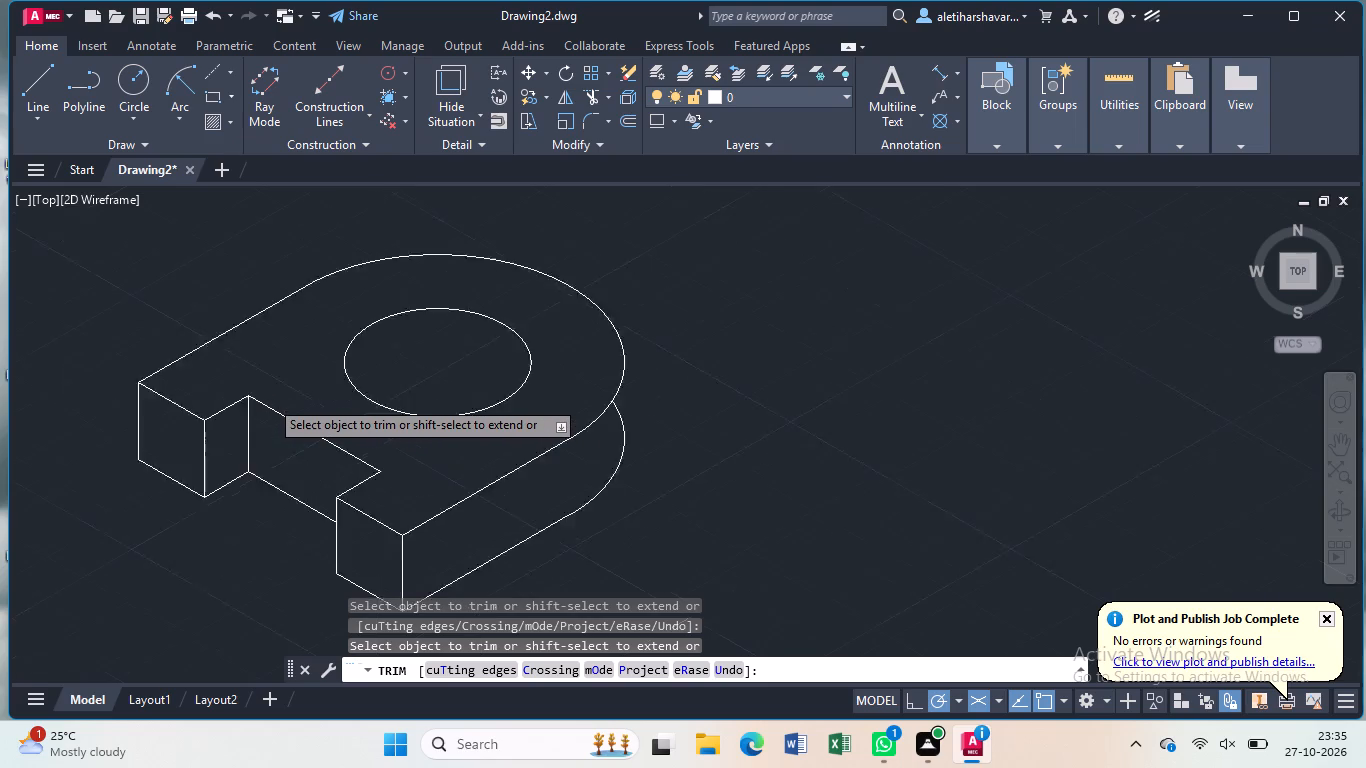
scroll(269, 399, "down", 1)
key("Escape")
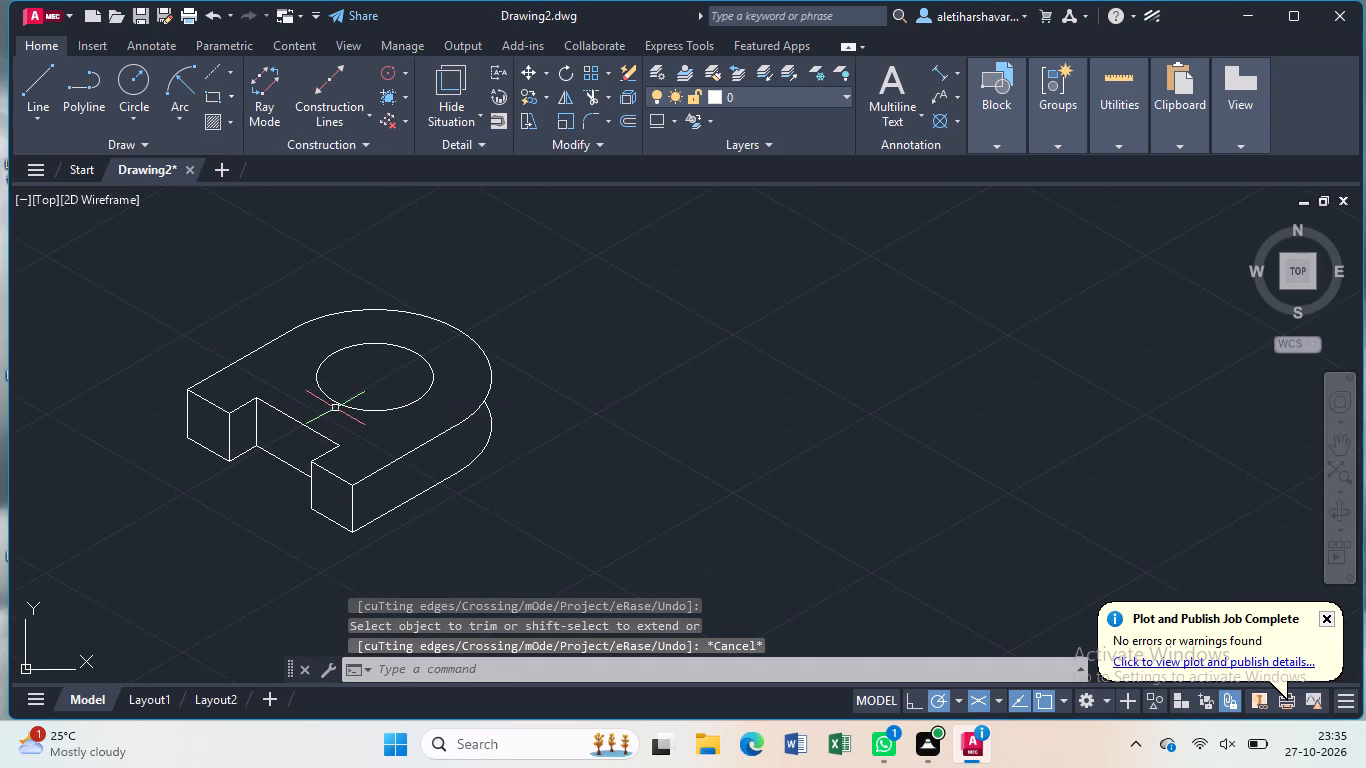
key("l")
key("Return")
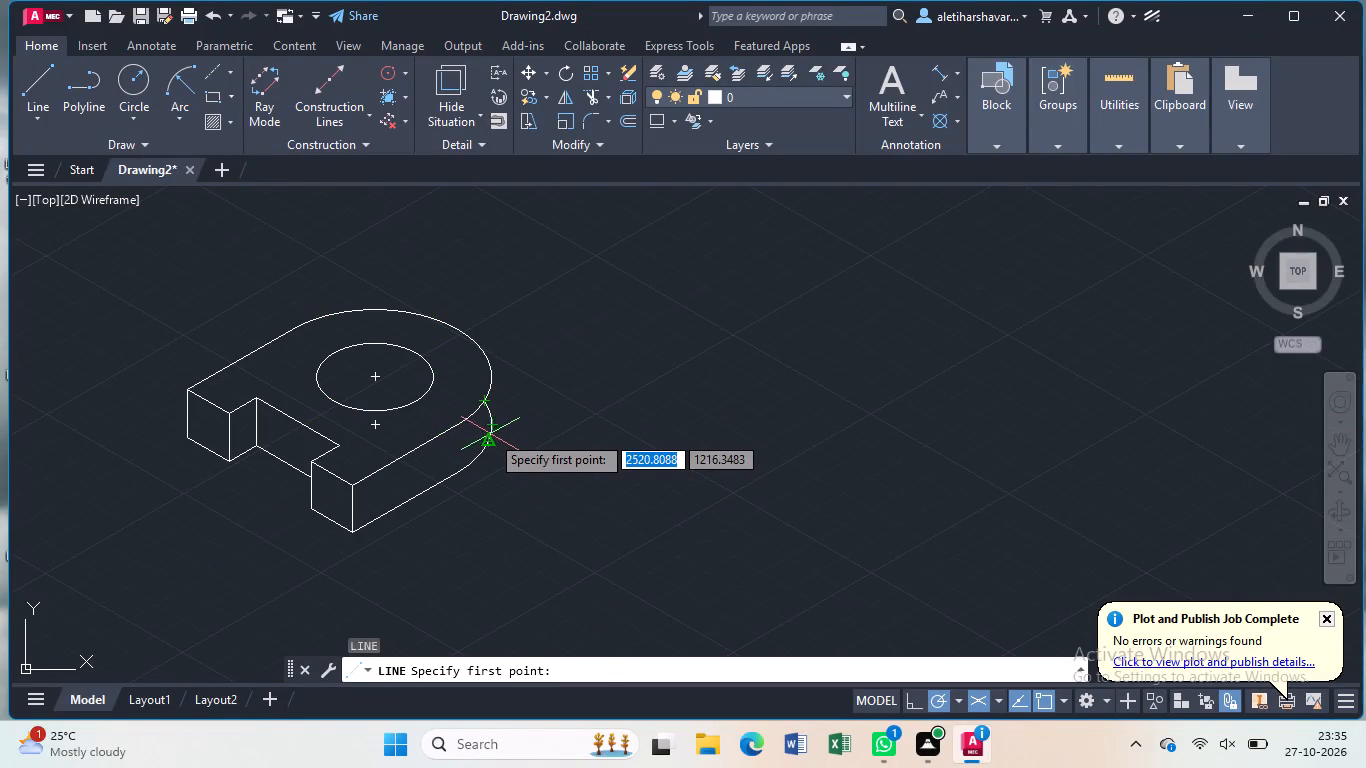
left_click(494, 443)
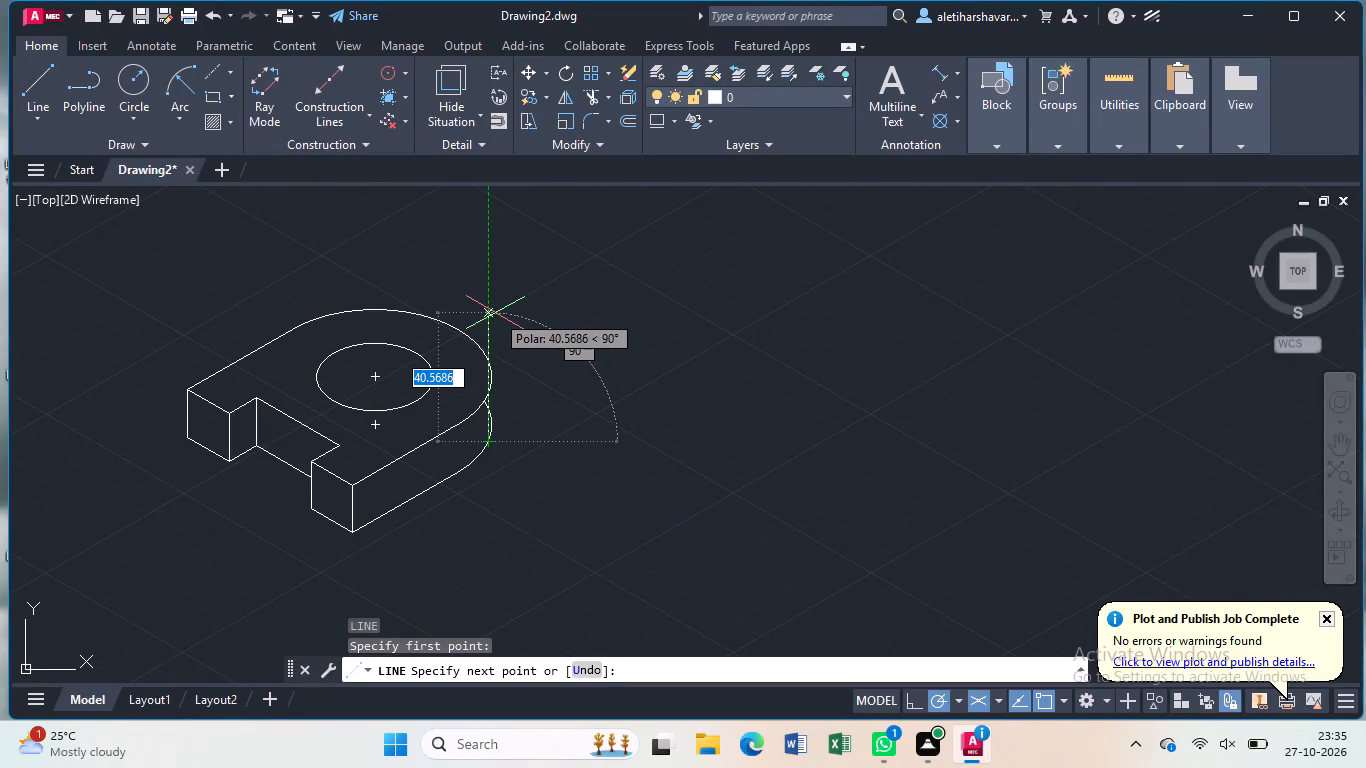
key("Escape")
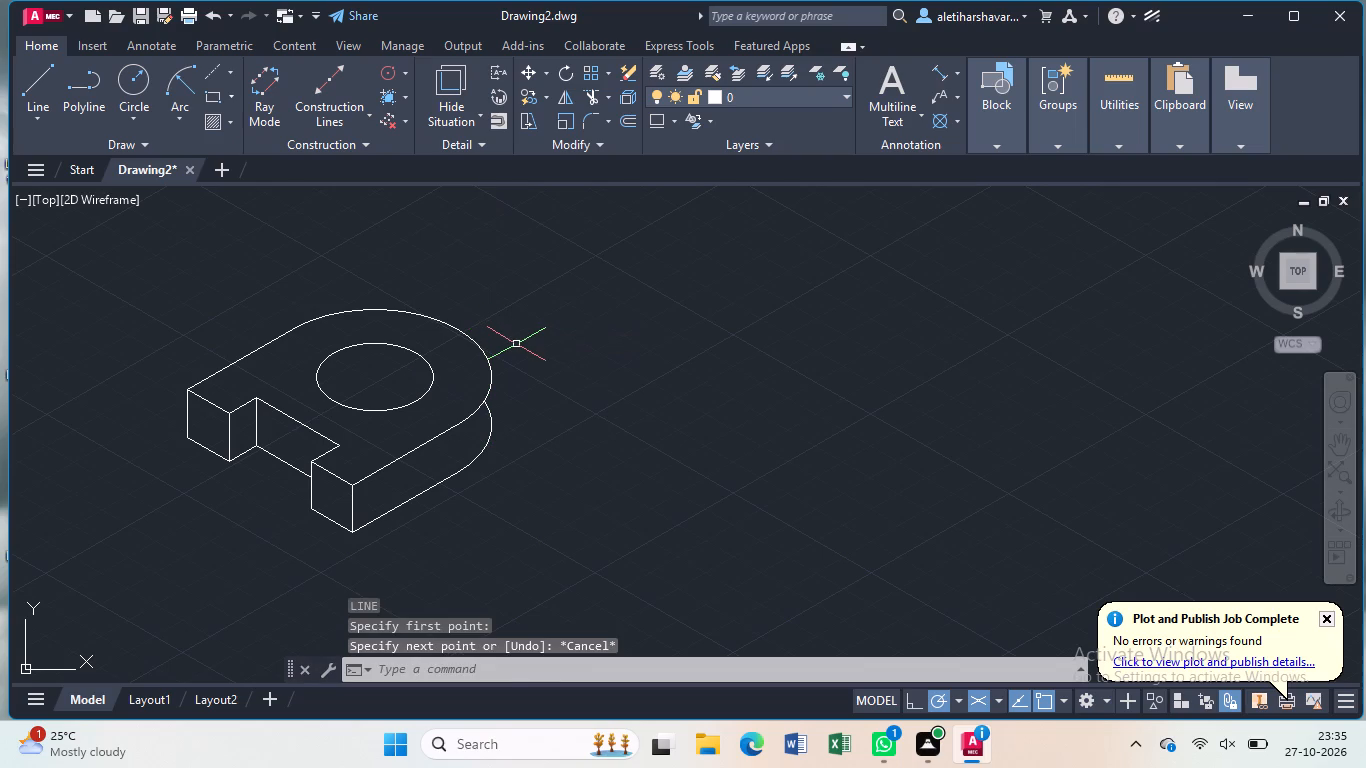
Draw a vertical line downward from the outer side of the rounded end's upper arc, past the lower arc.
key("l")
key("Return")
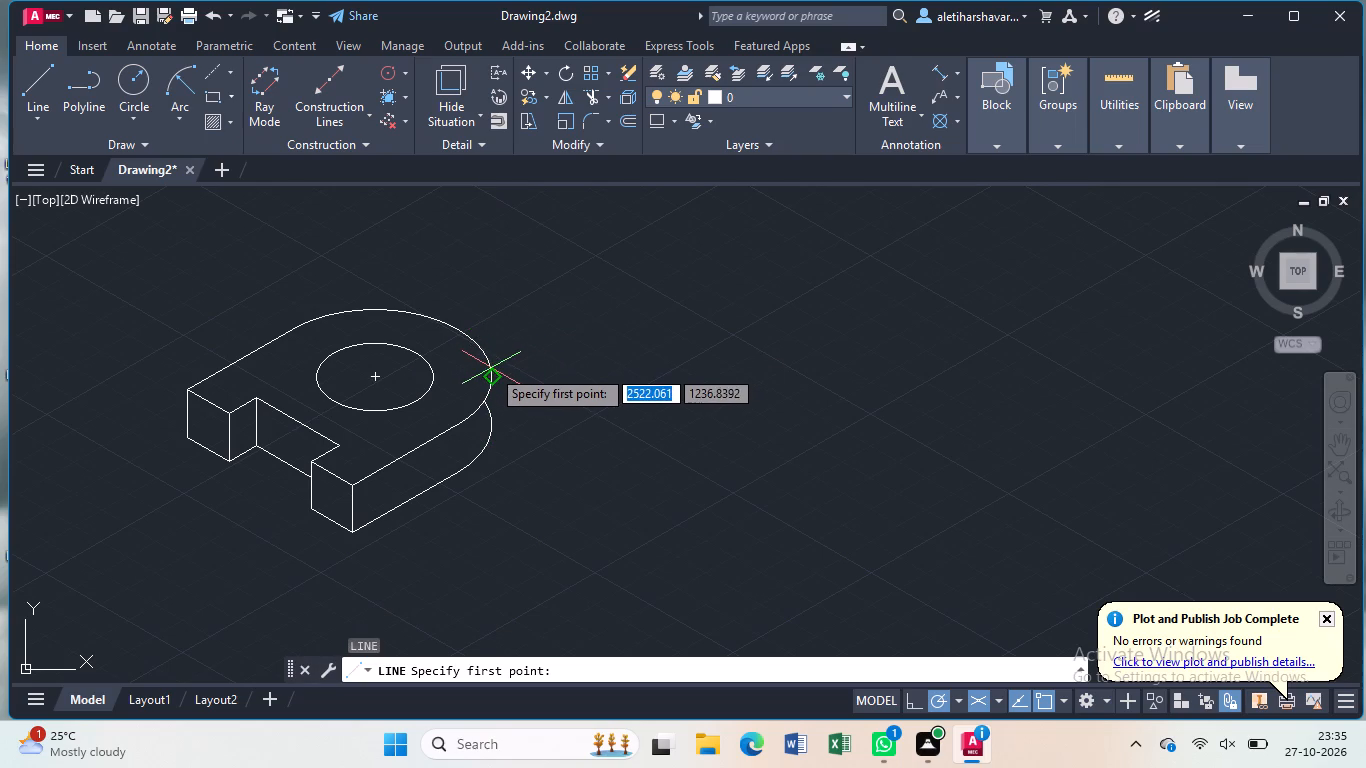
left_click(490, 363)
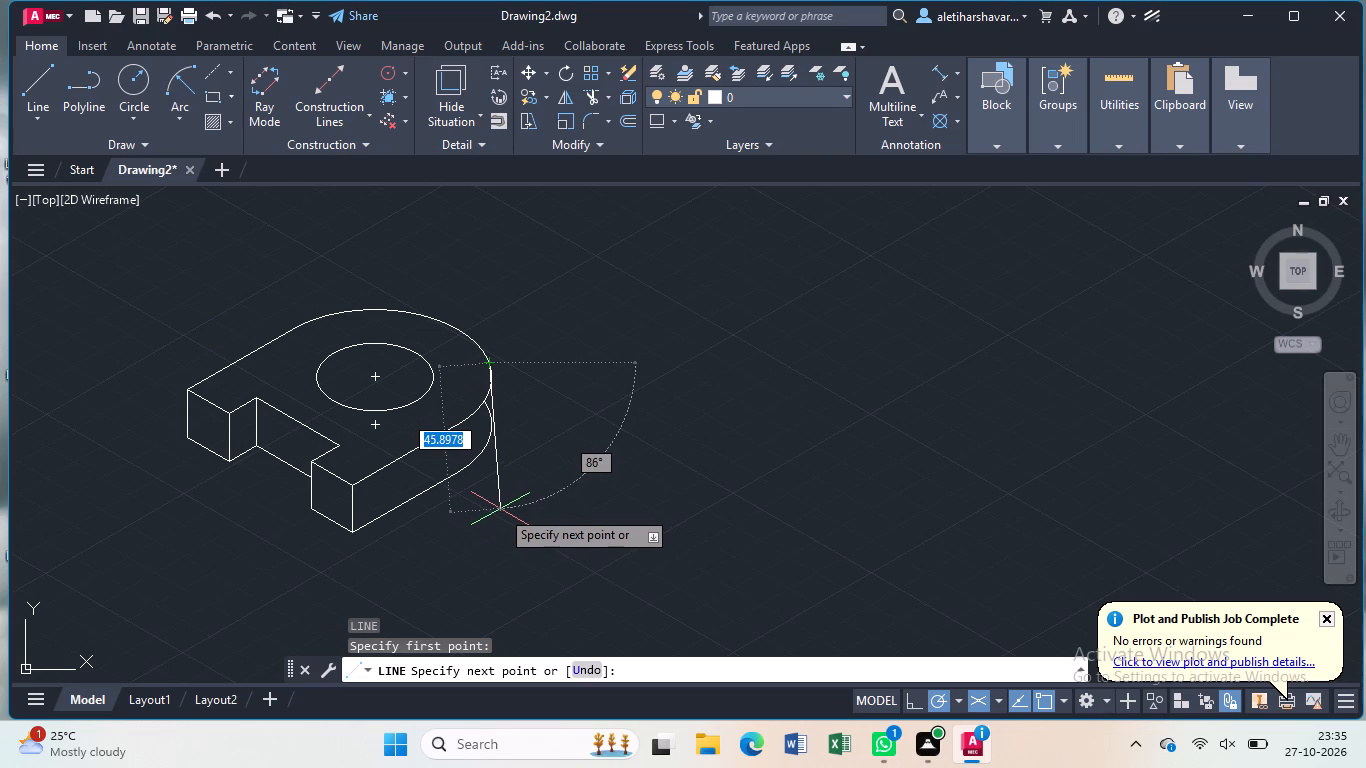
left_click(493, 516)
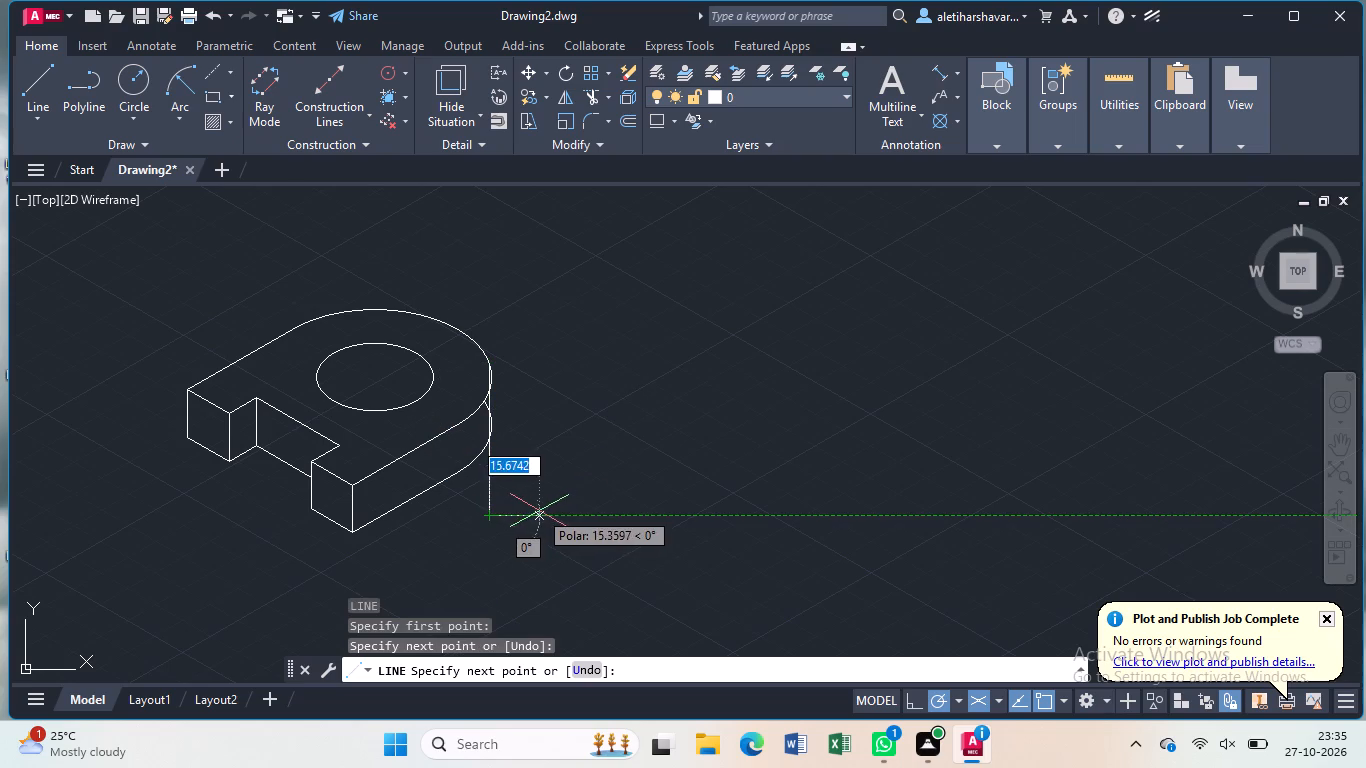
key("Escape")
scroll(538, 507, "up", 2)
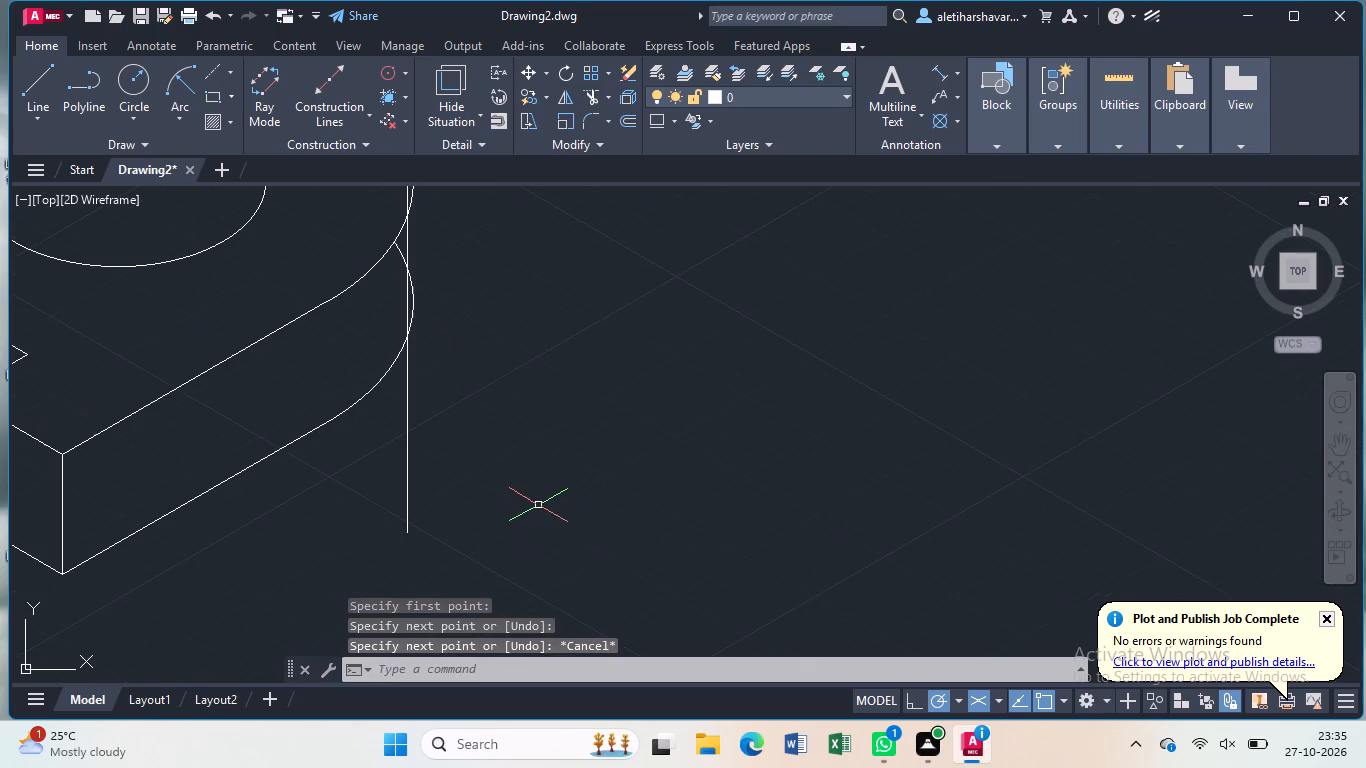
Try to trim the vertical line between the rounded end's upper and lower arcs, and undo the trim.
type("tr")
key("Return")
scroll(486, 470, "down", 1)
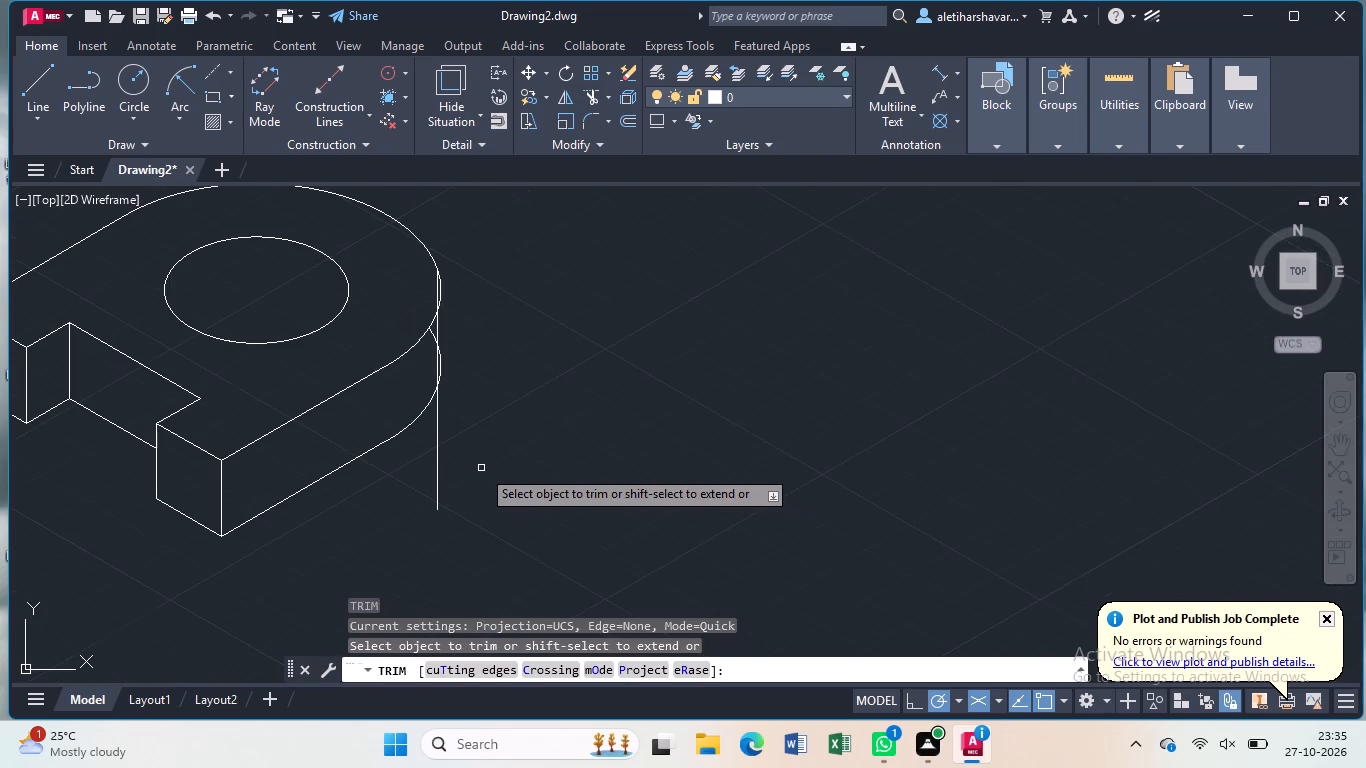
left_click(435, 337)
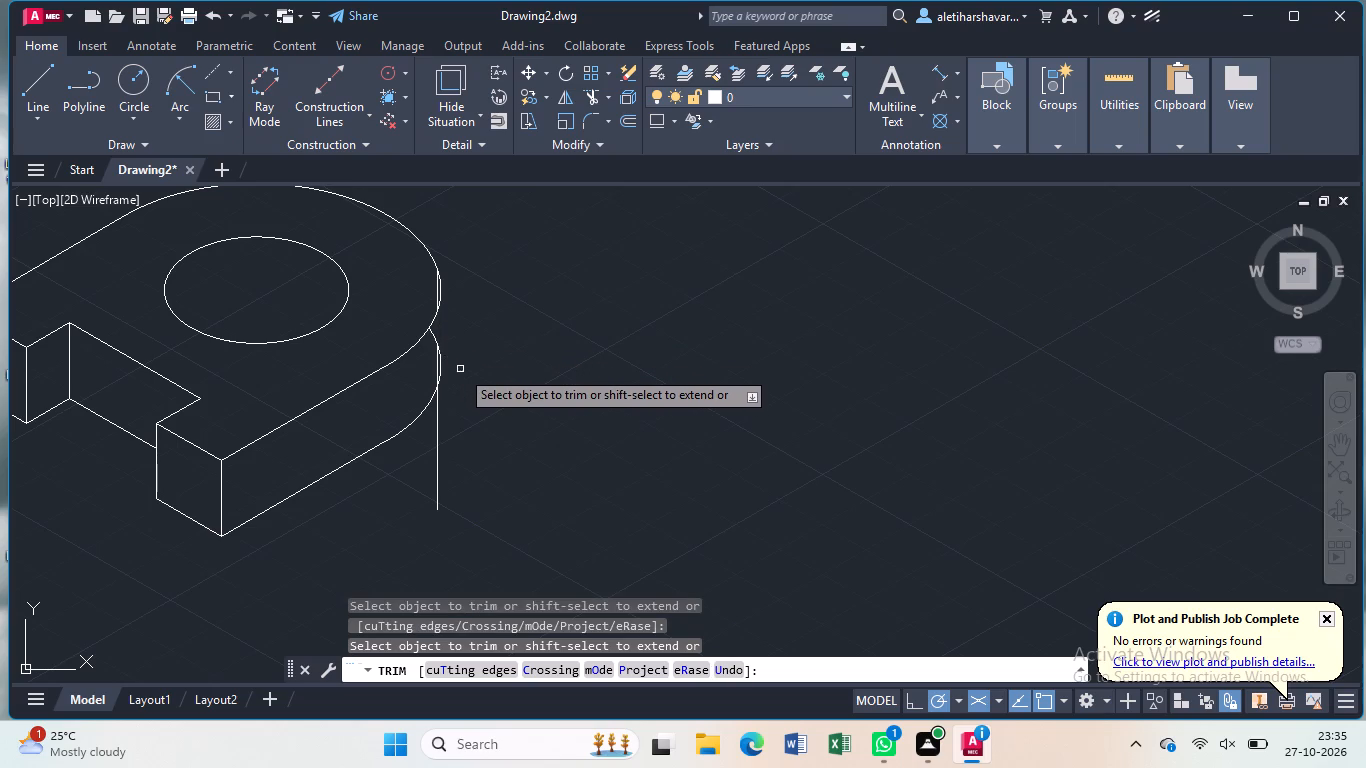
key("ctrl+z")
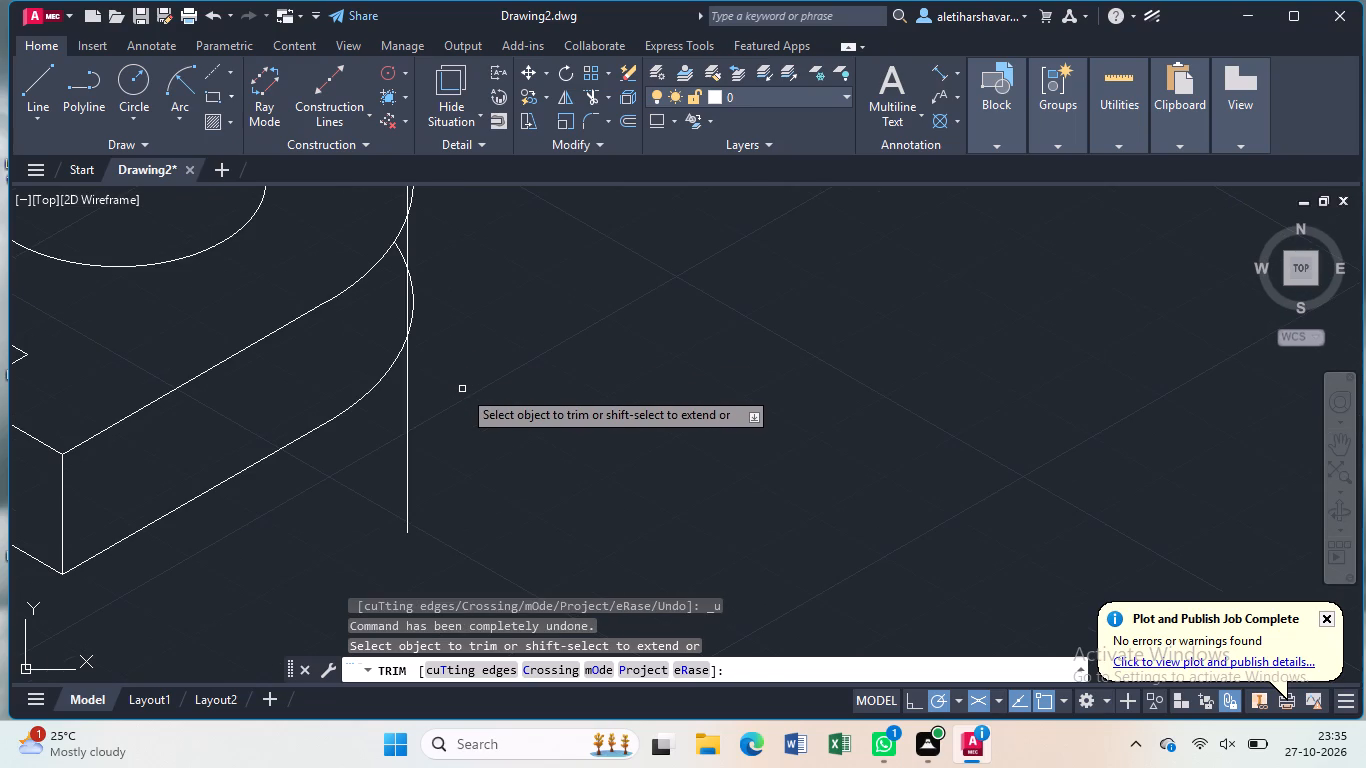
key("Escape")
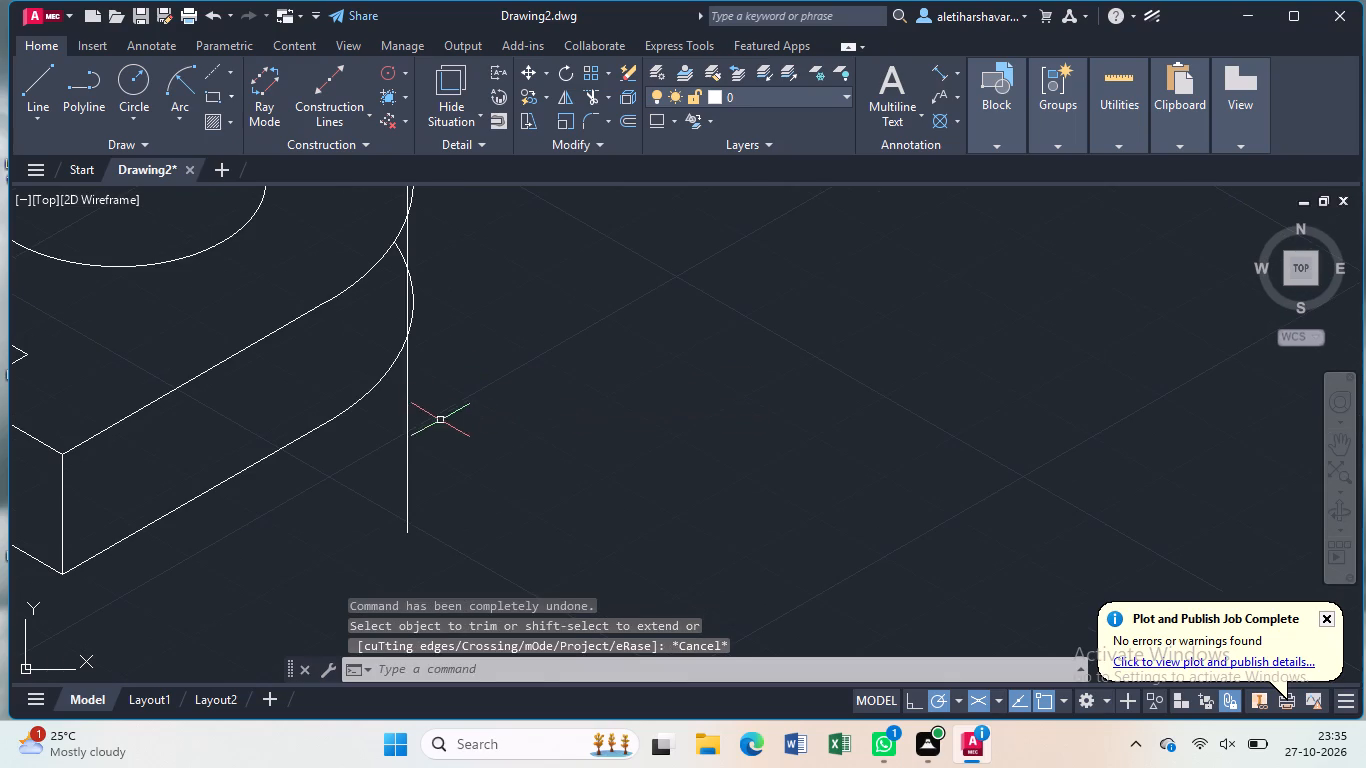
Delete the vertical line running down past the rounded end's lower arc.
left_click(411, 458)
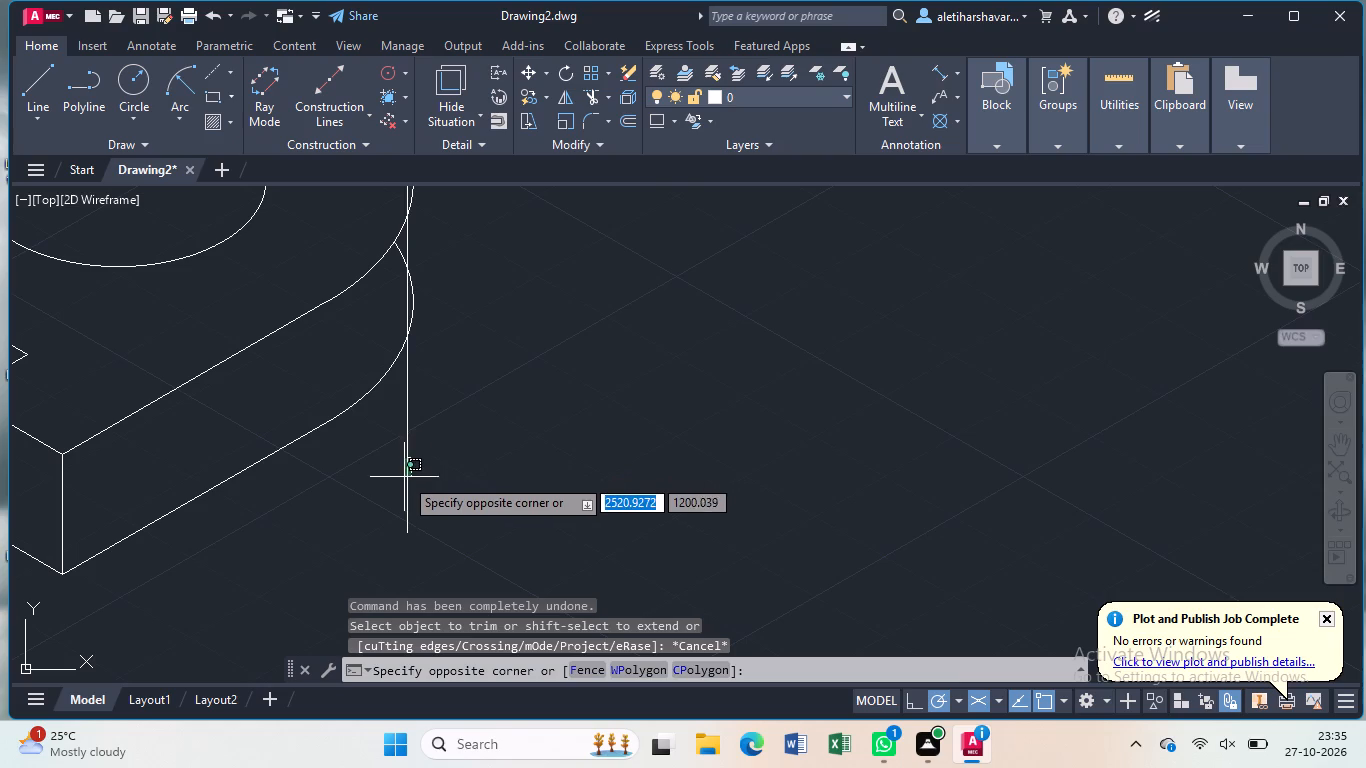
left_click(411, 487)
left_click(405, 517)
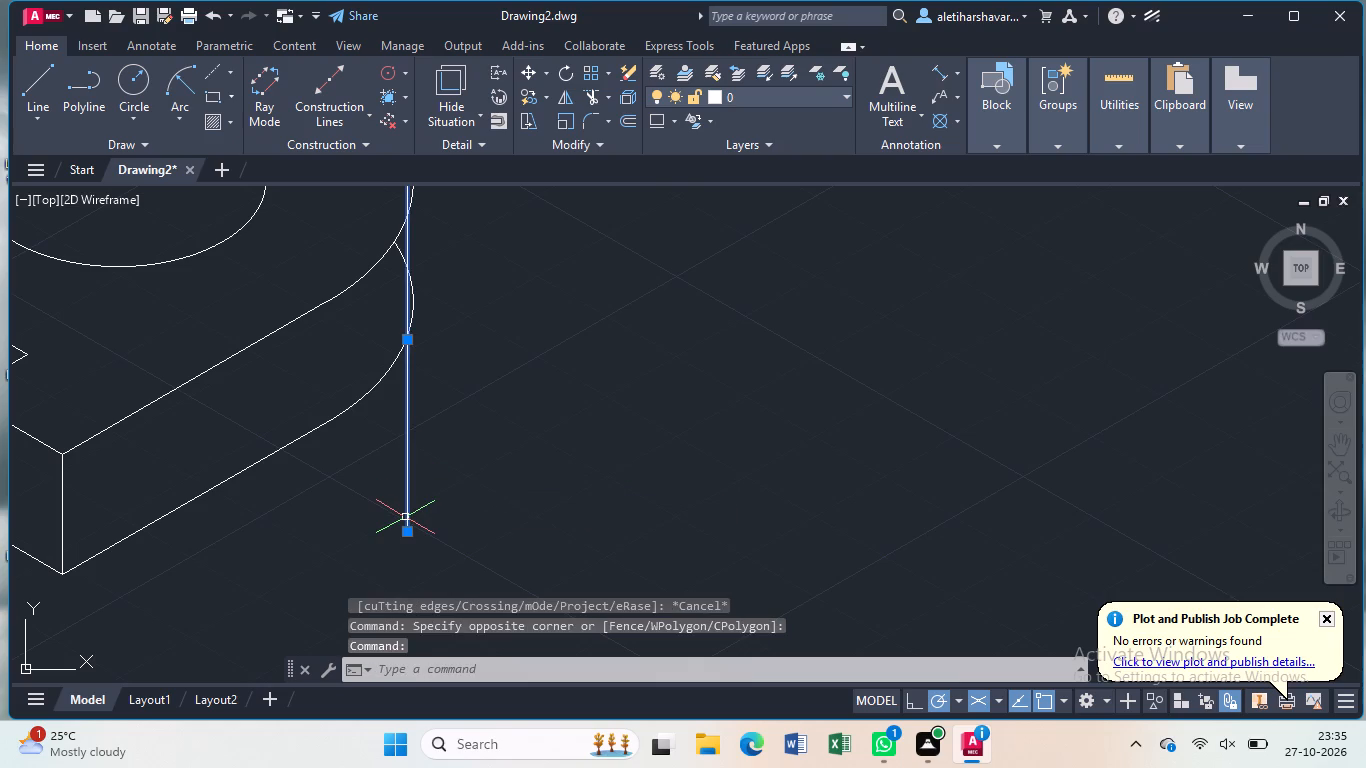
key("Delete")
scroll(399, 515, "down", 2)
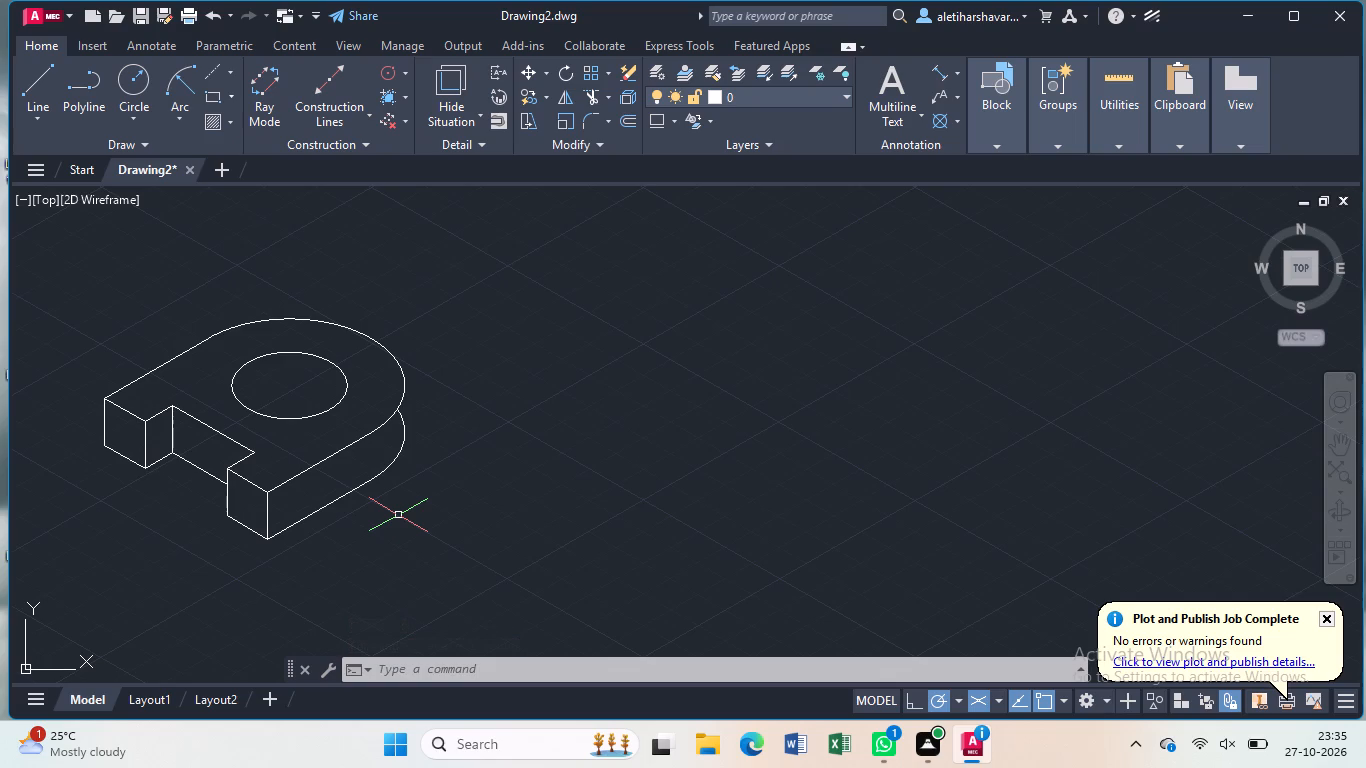
Draw a vertical line upward from the outermost point of the rounded end's lower arc, past the upper arc.
key("l")
key("Return")
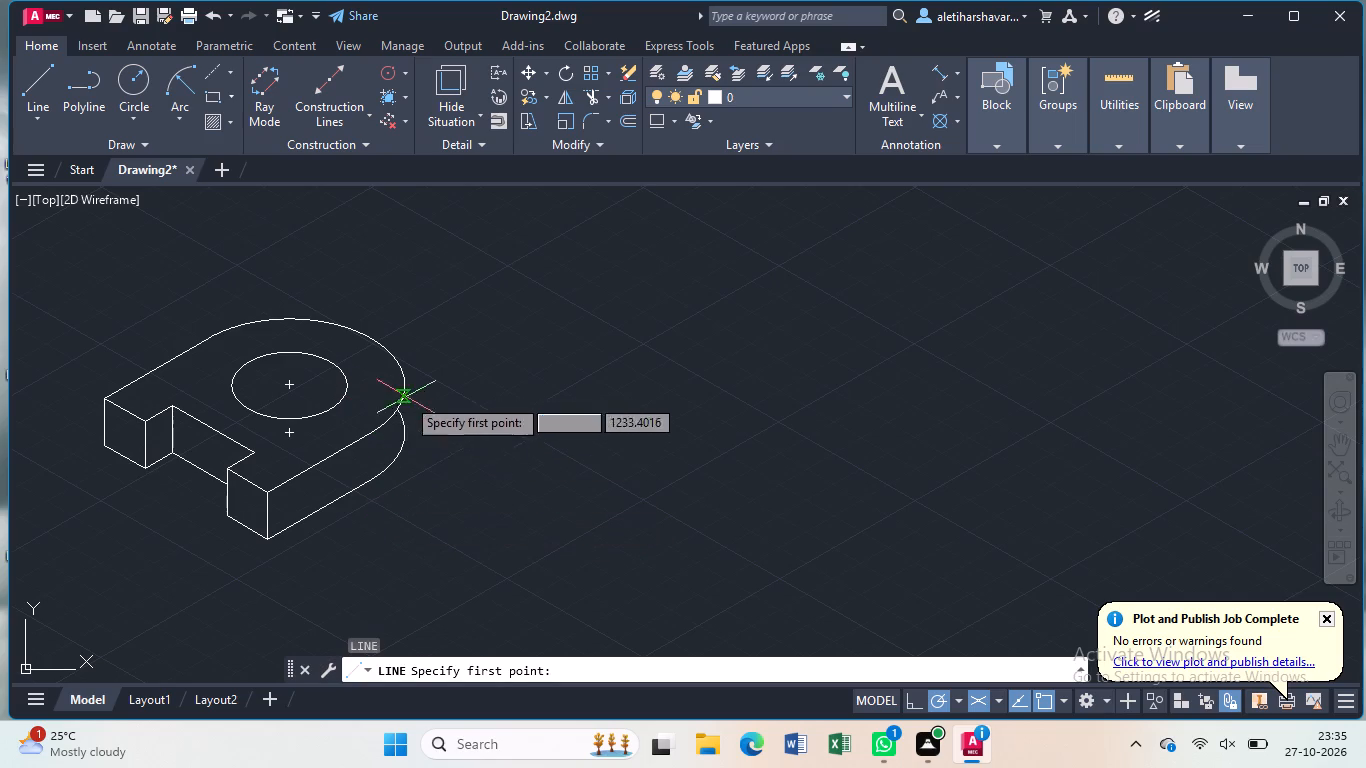
left_click(406, 433)
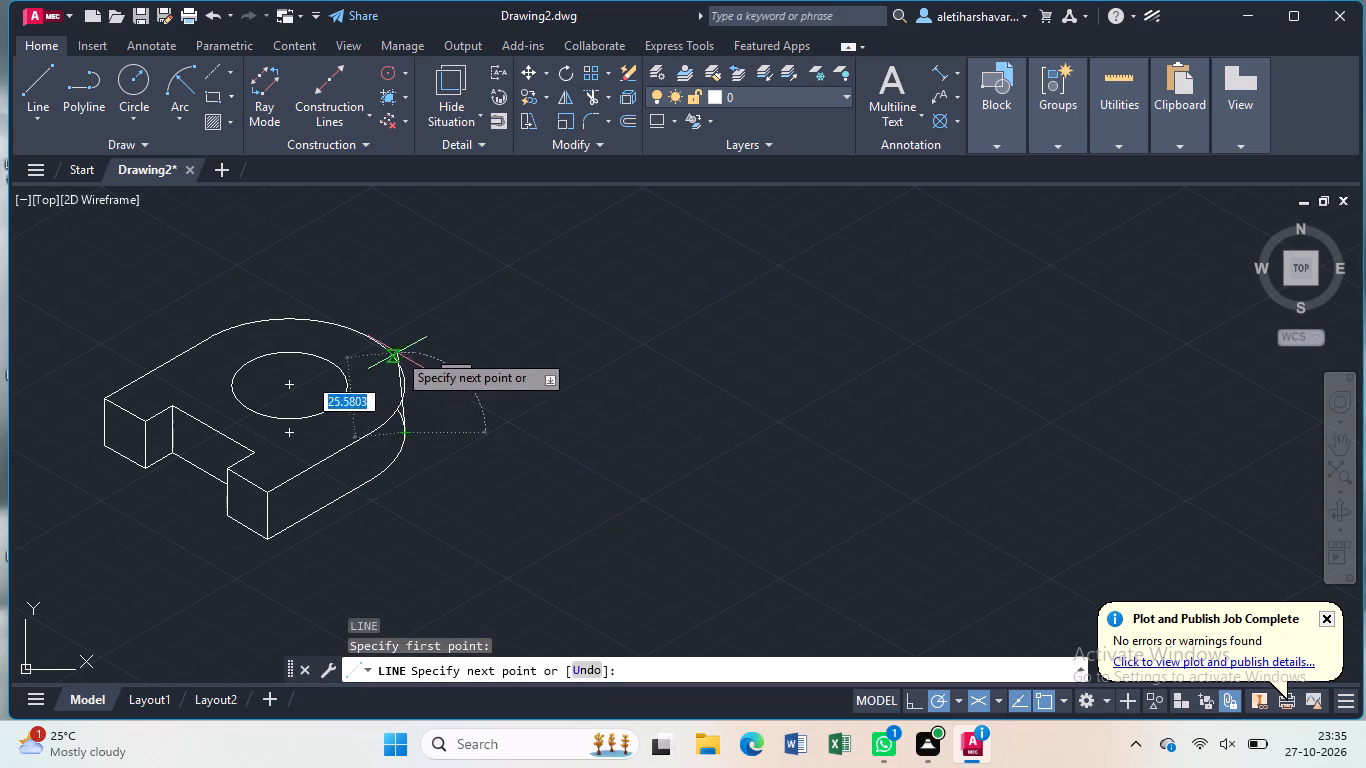
left_click(402, 324)
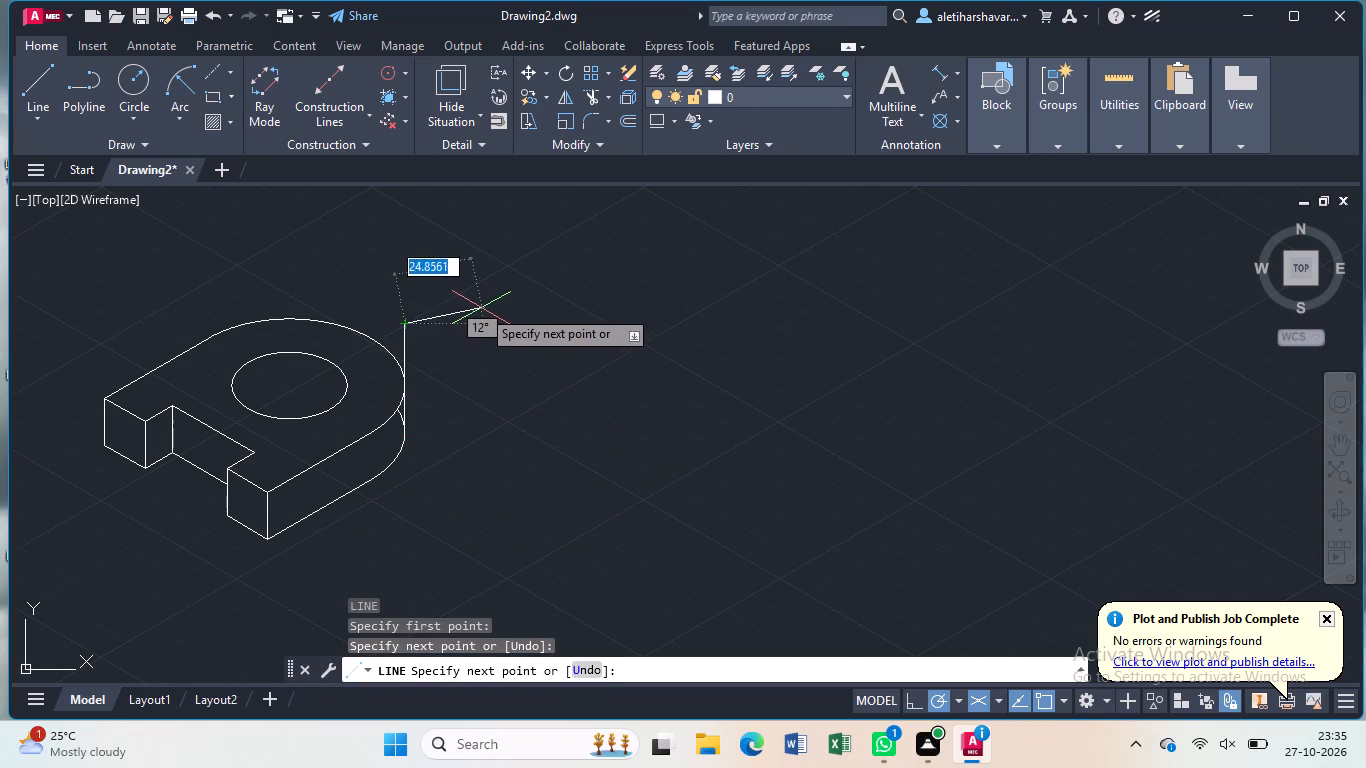
key("Escape")
Trim the vertical line's overhang above the top face and the lower arc's leftover piece inside the rounded end's side.
type("tr")
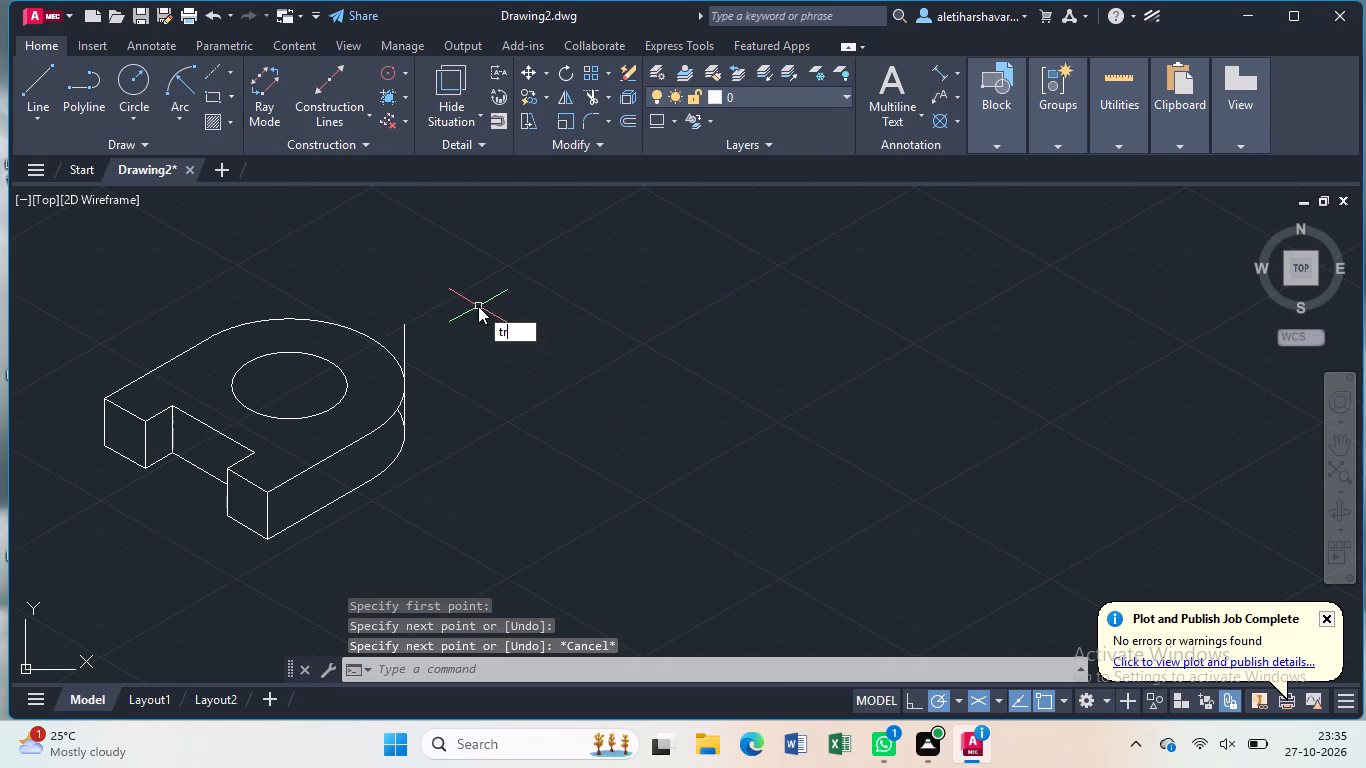
key("Return")
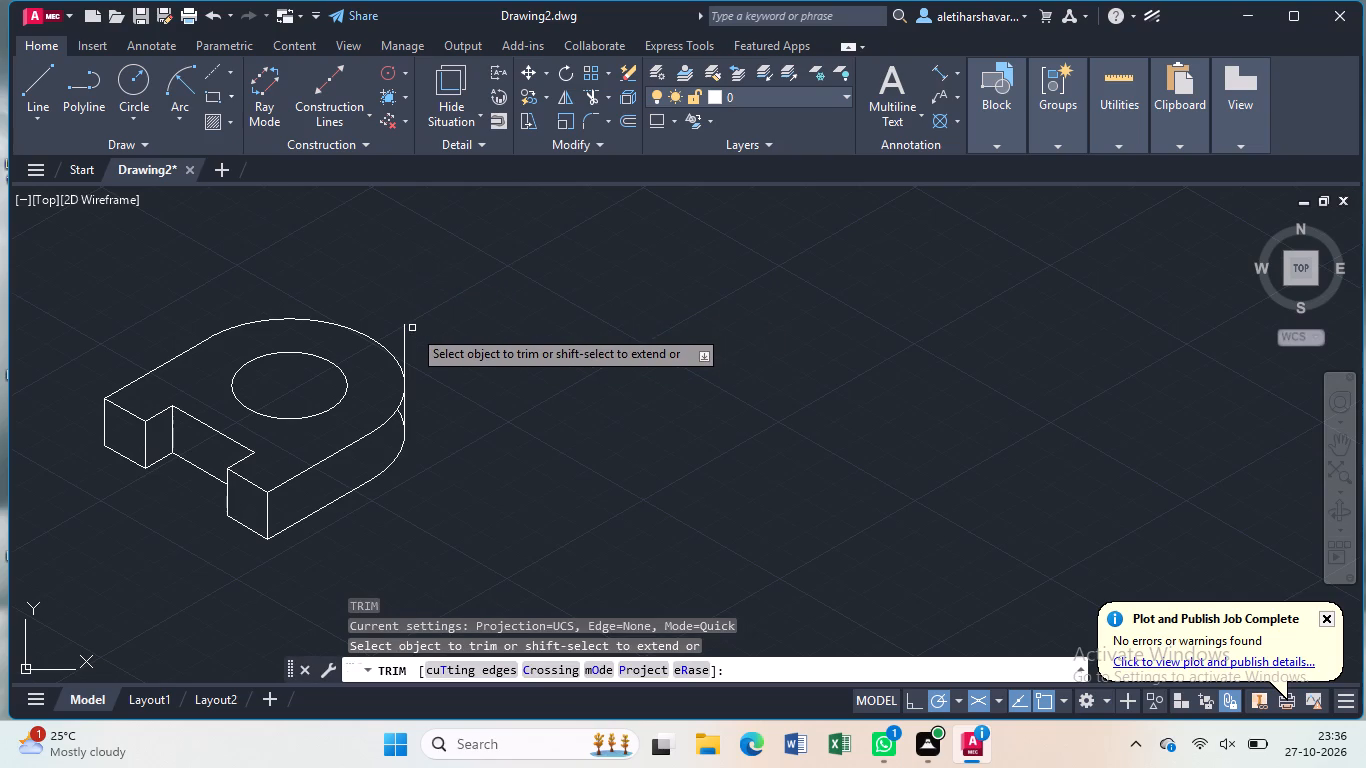
left_click(405, 330)
scroll(421, 371, "up", 2)
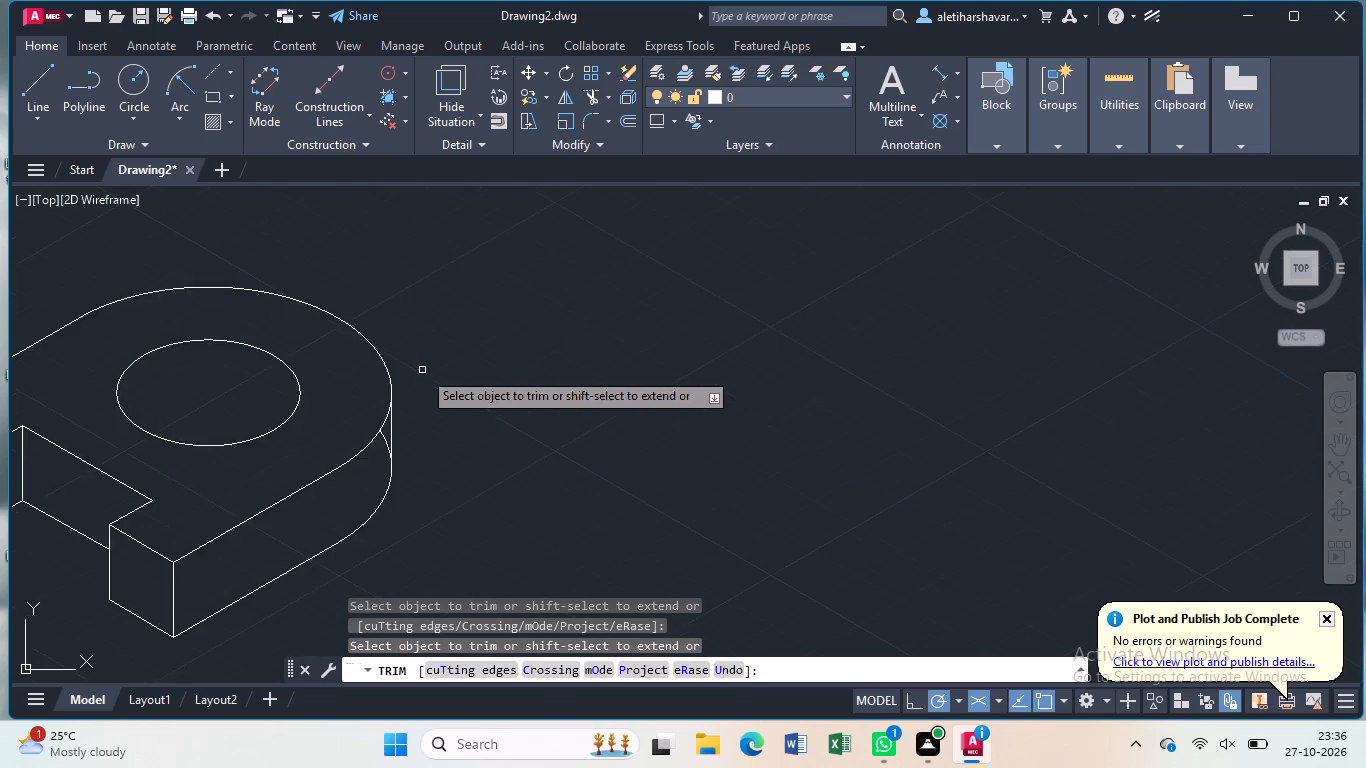
left_click(359, 483)
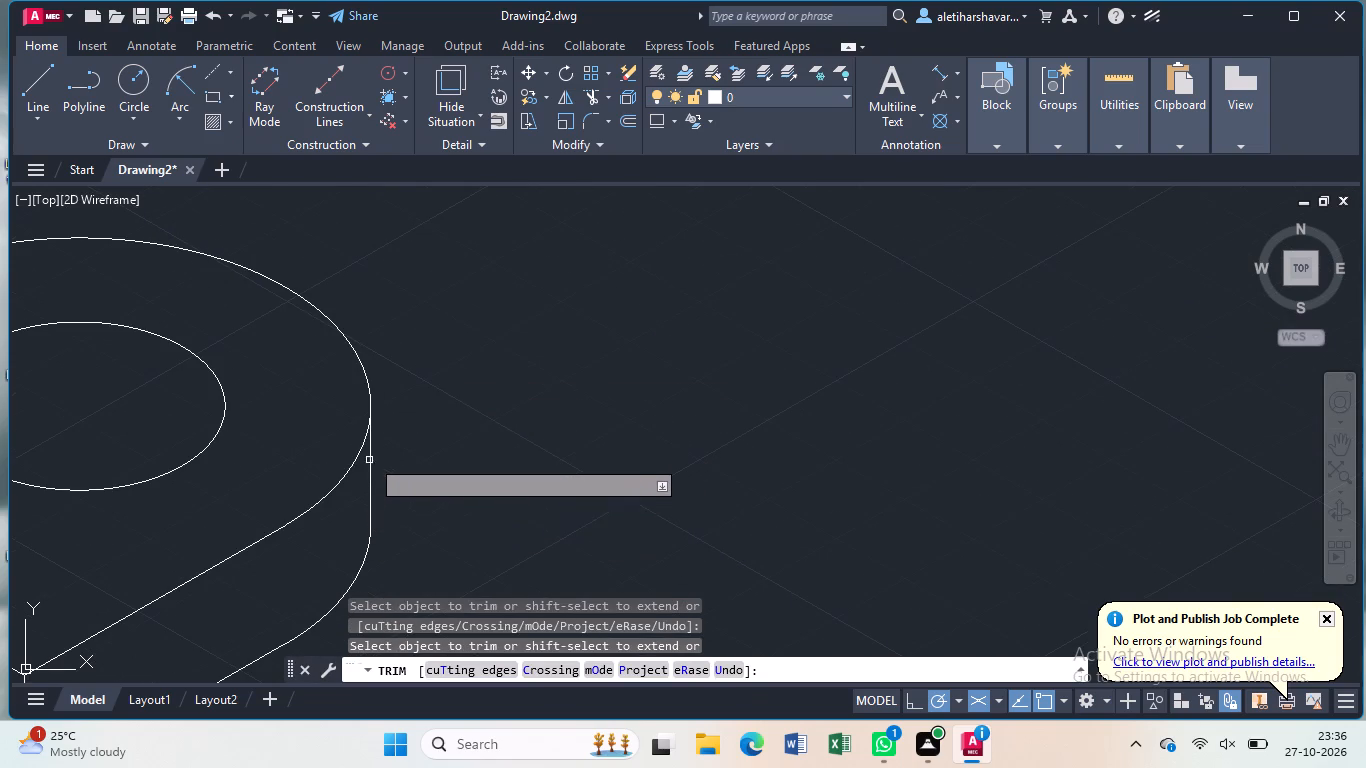
scroll(380, 437, "down", 3)
key("Escape")
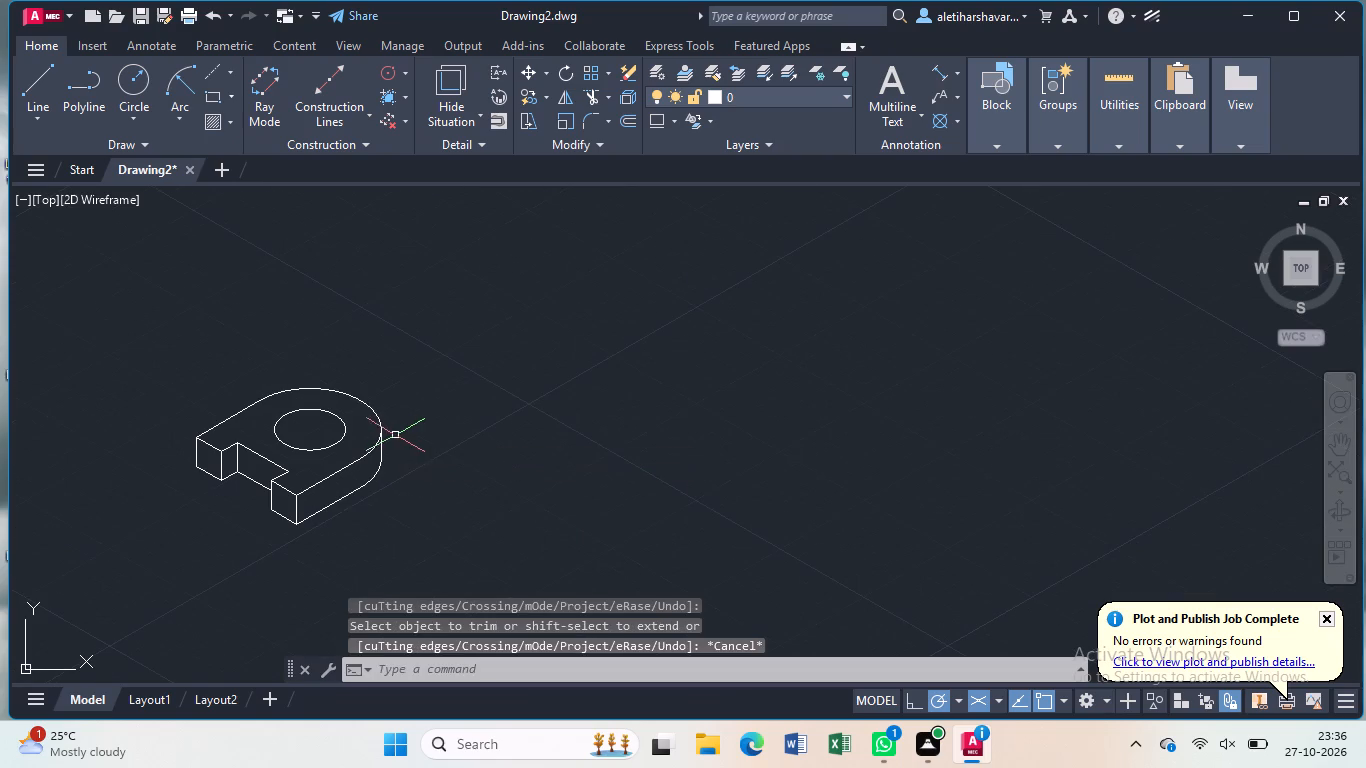
Add an aligned dimension along the top edge of the recess's back face, placed over the top face.
middle_click_drag(369, 445, 473, 406)
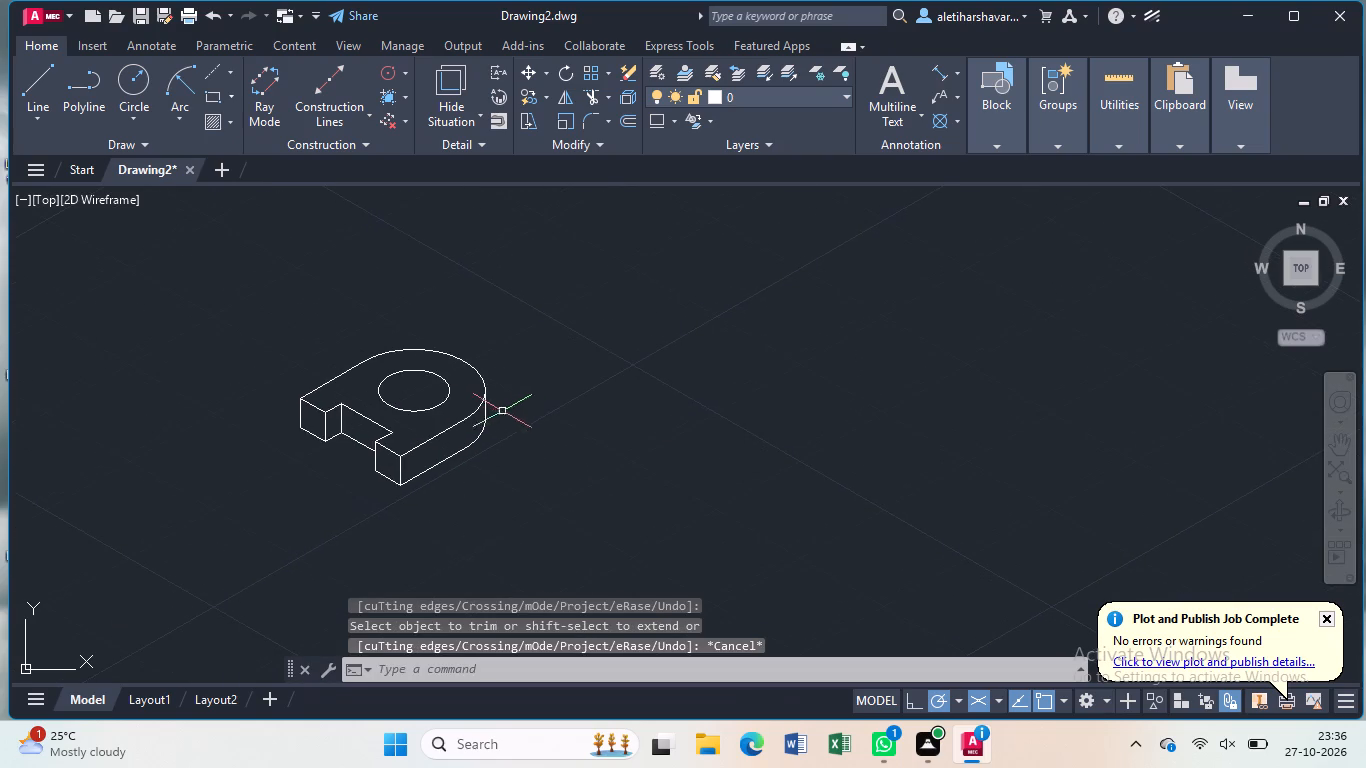
scroll(489, 404, "up", 1)
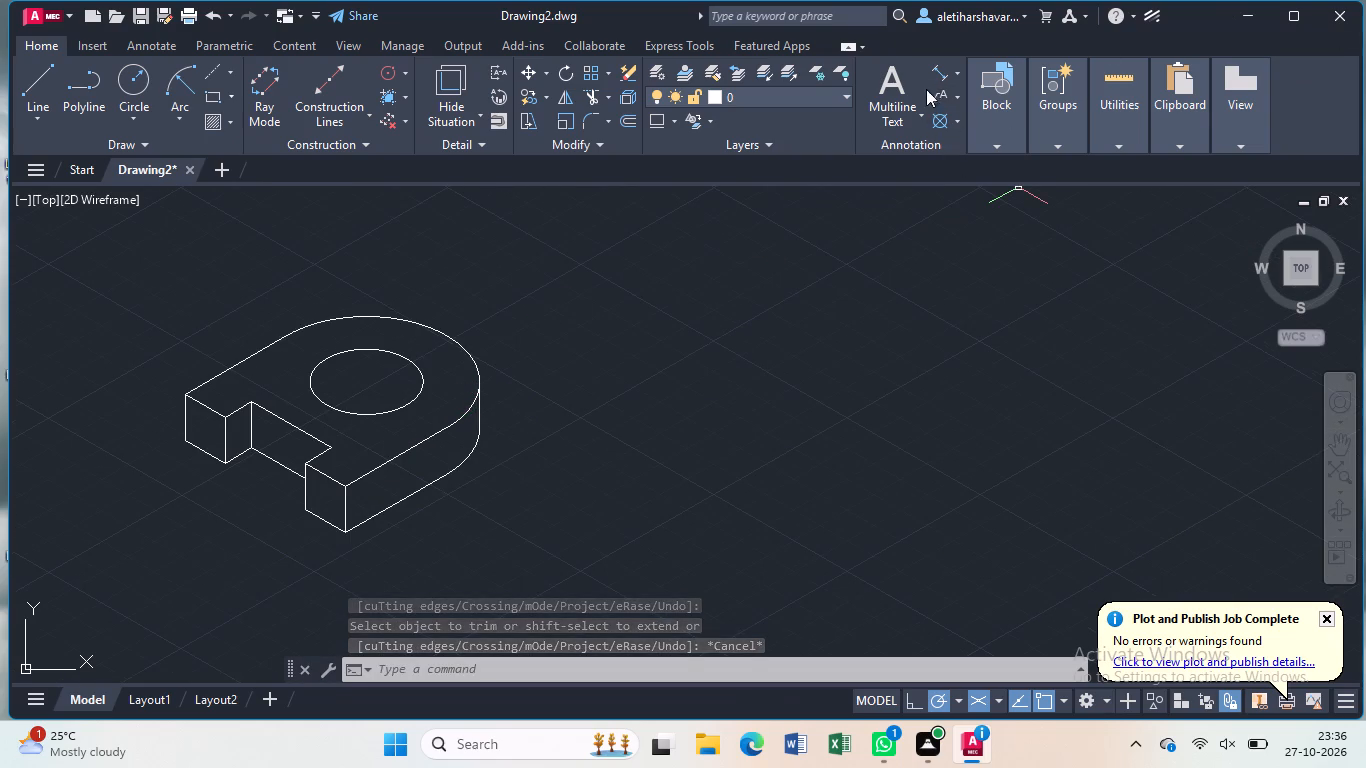
left_click(930, 74)
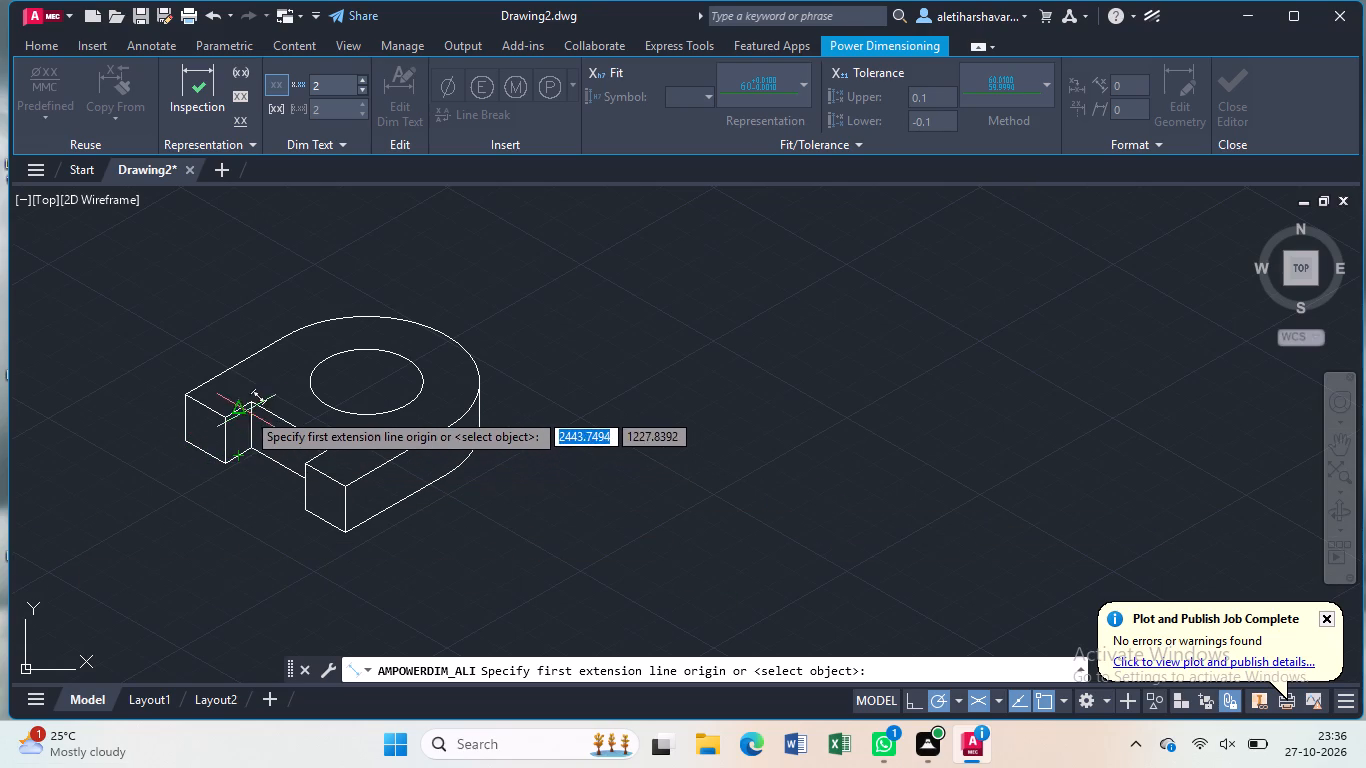
left_click(246, 408)
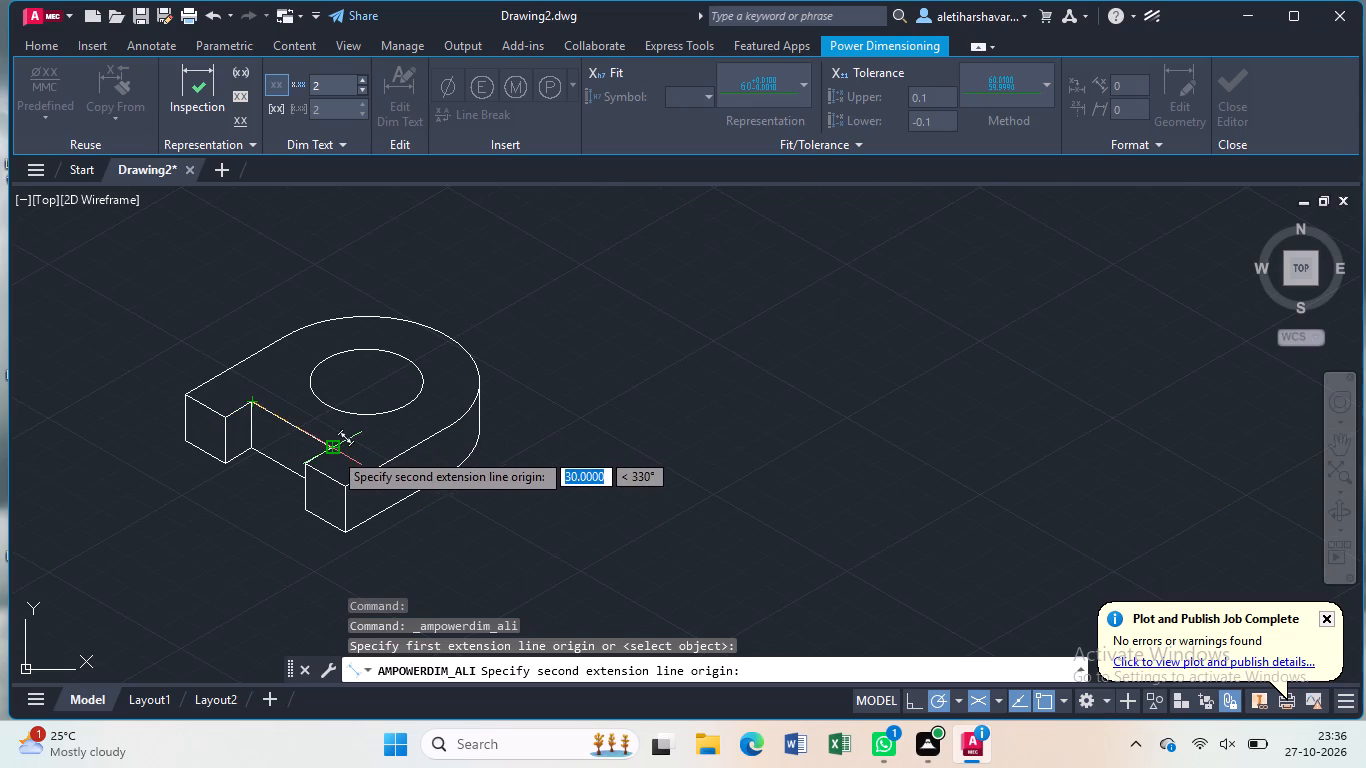
left_click(333, 451)
left_click(360, 445)
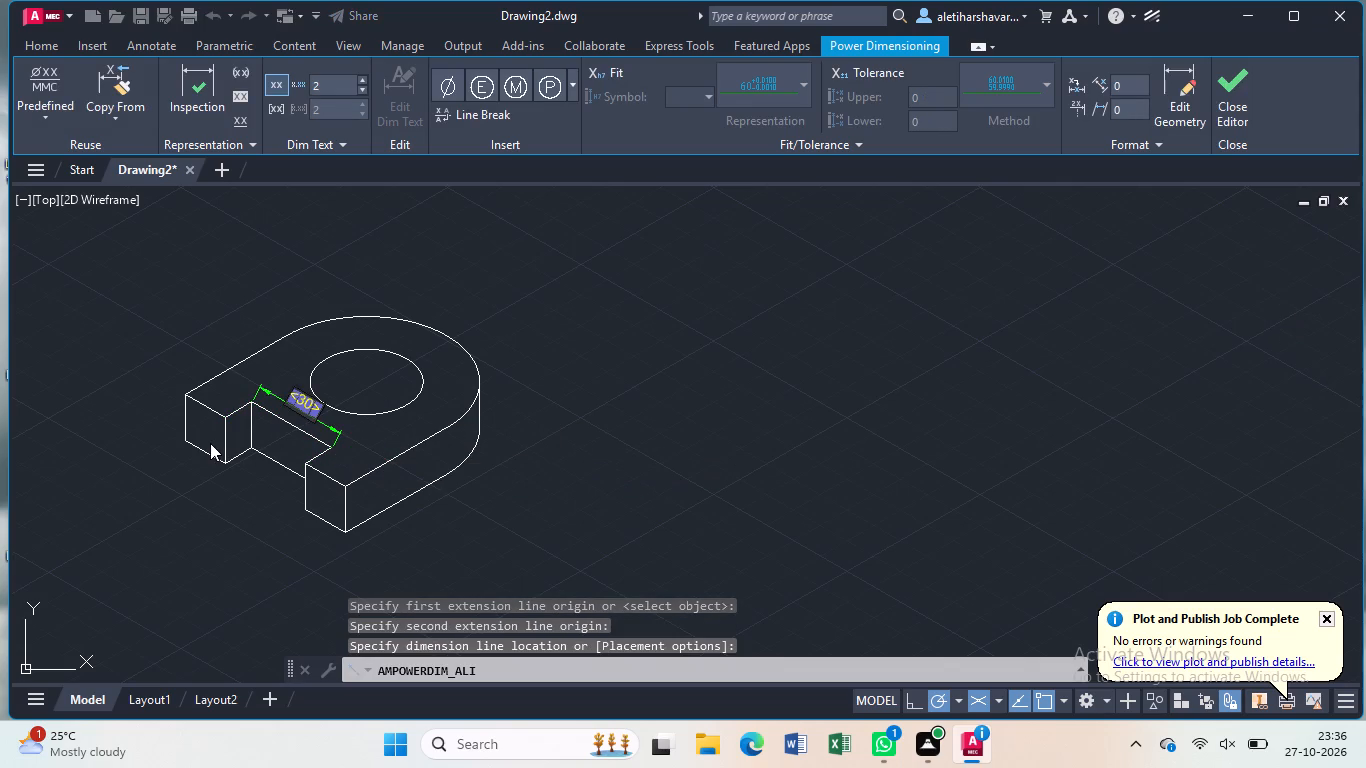
key("Return")
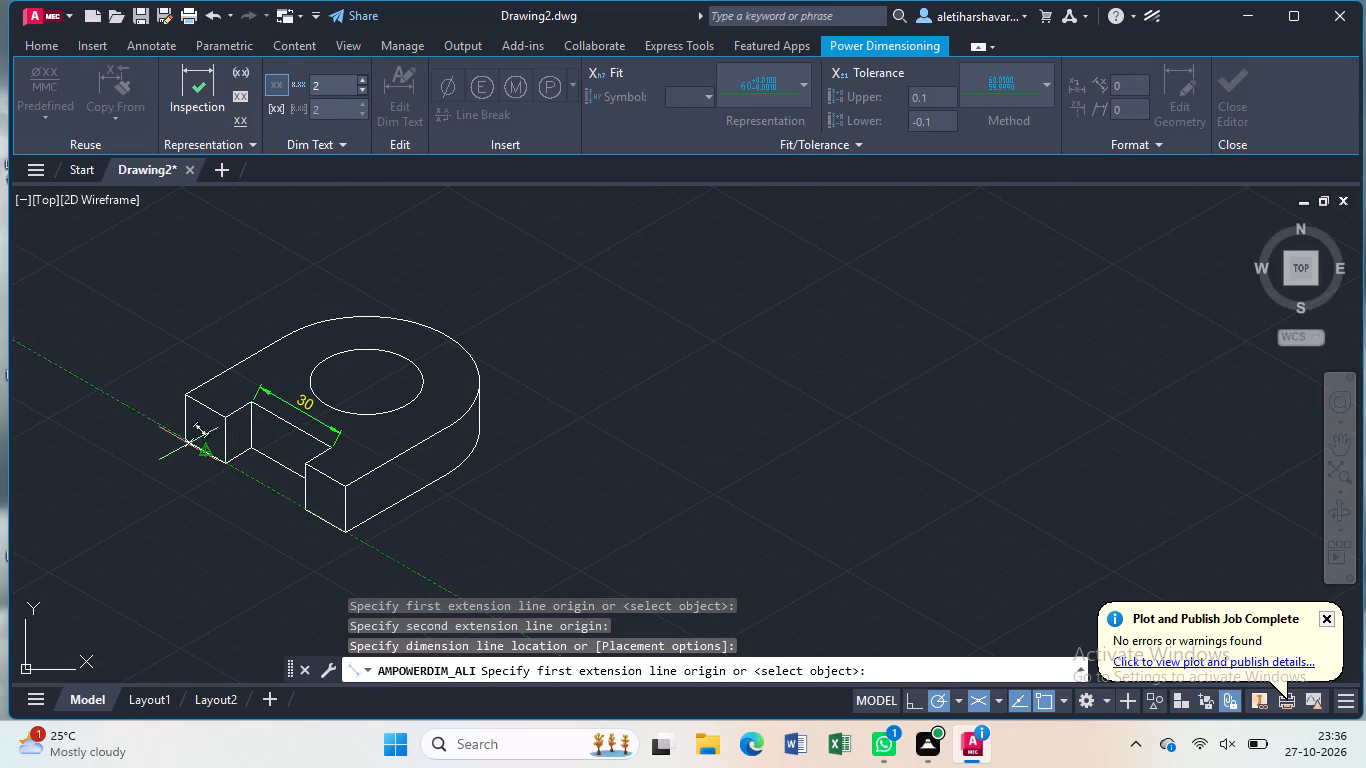
Add aligned dimensions to the far end face's bottom edge, placed below it, and to its vertical edge beside the recess.
scroll(167, 449, "up", 3)
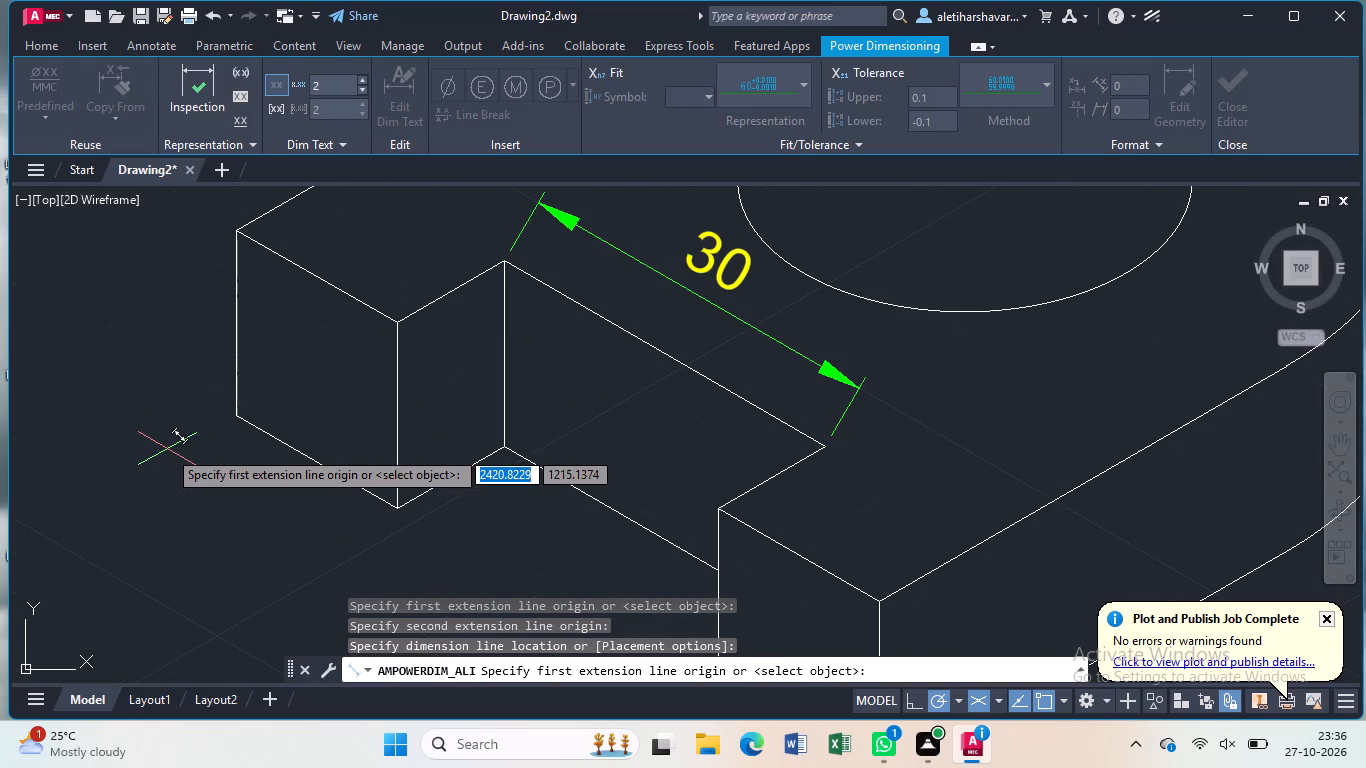
left_click(239, 413)
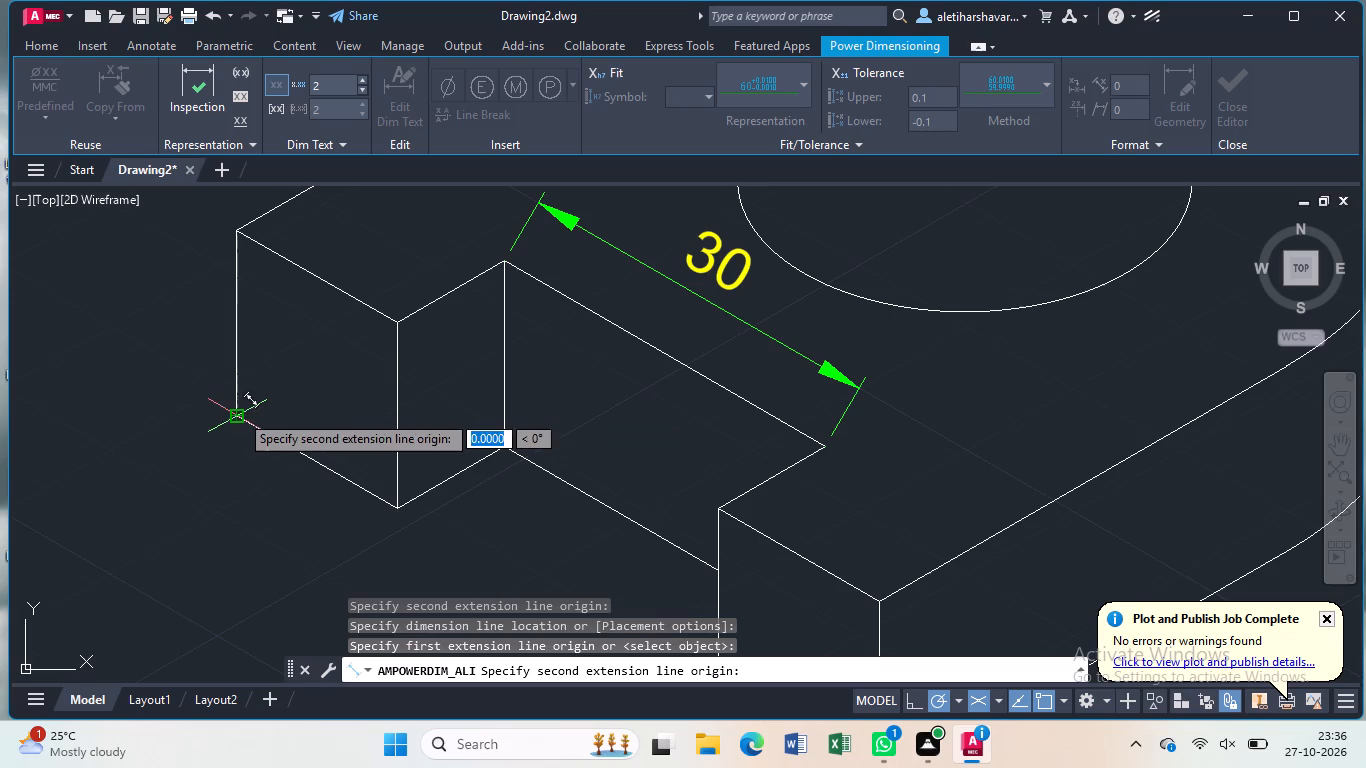
left_click(392, 508)
left_click(358, 557)
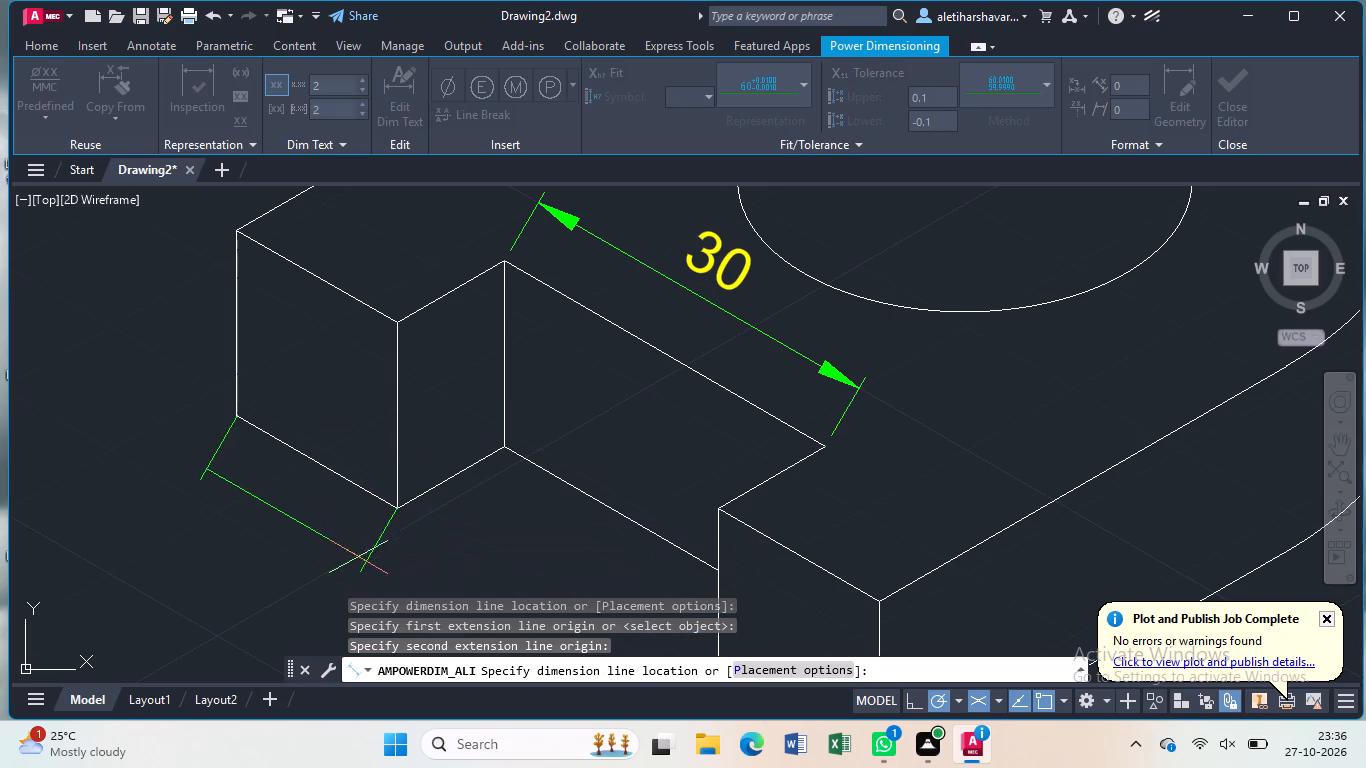
left_click(394, 324)
left_click(399, 505)
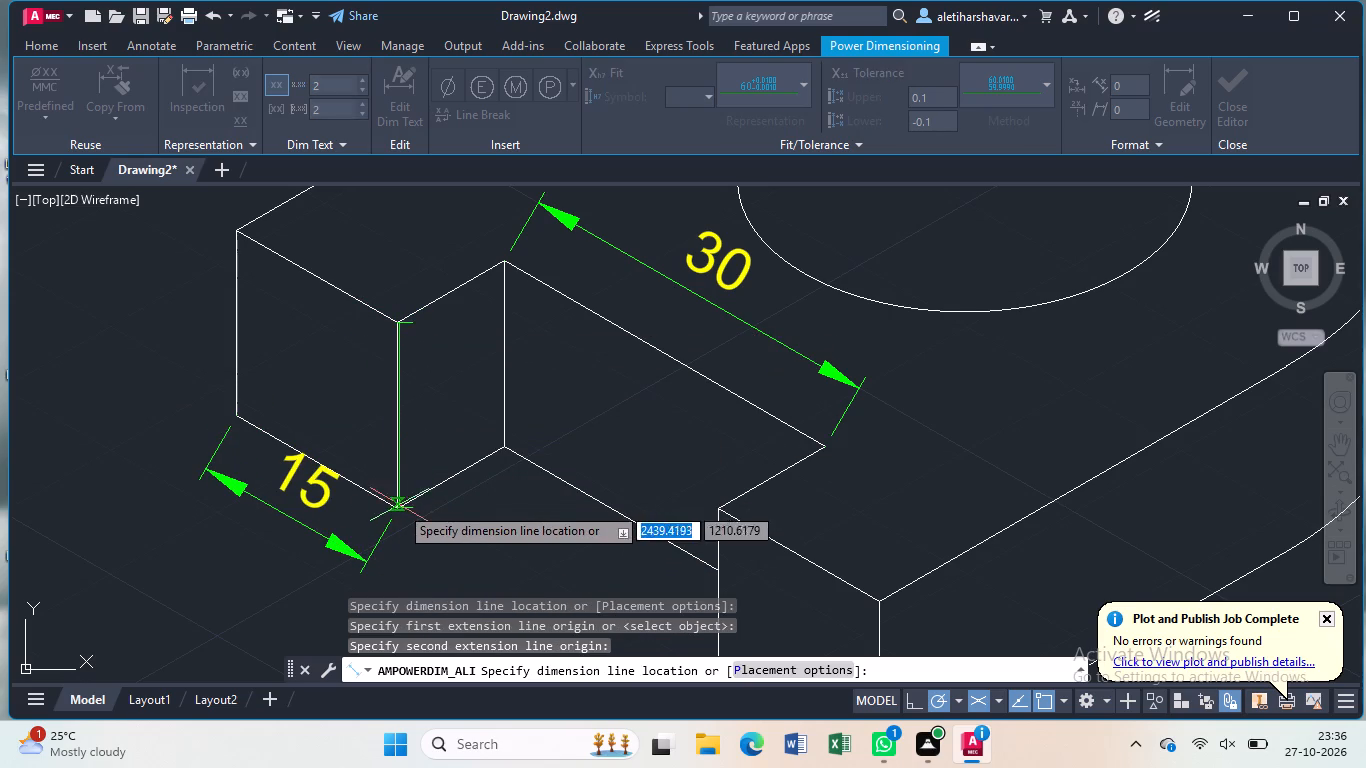
left_click(404, 494)
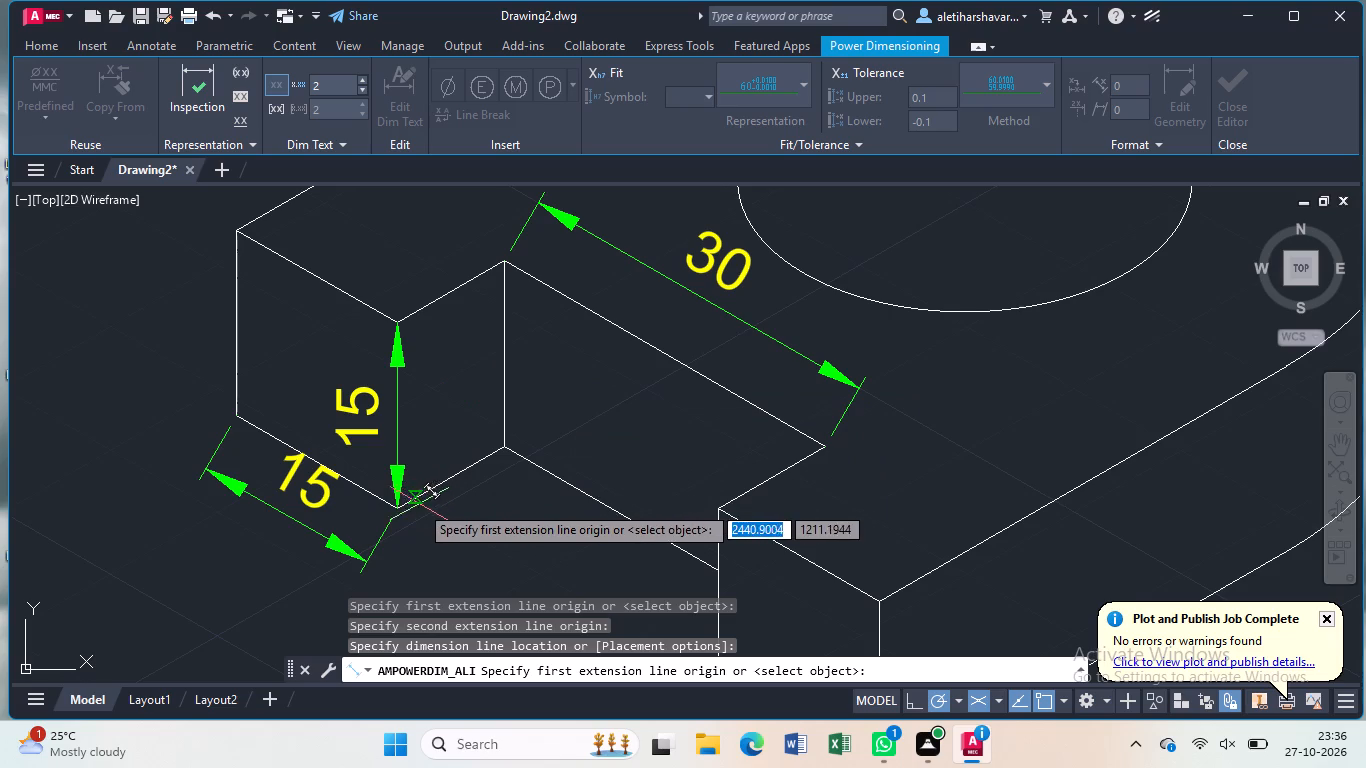
Add an aligned dimension for the recess depth along the far end's bottom inner edge, placed just below it.
left_click(400, 506)
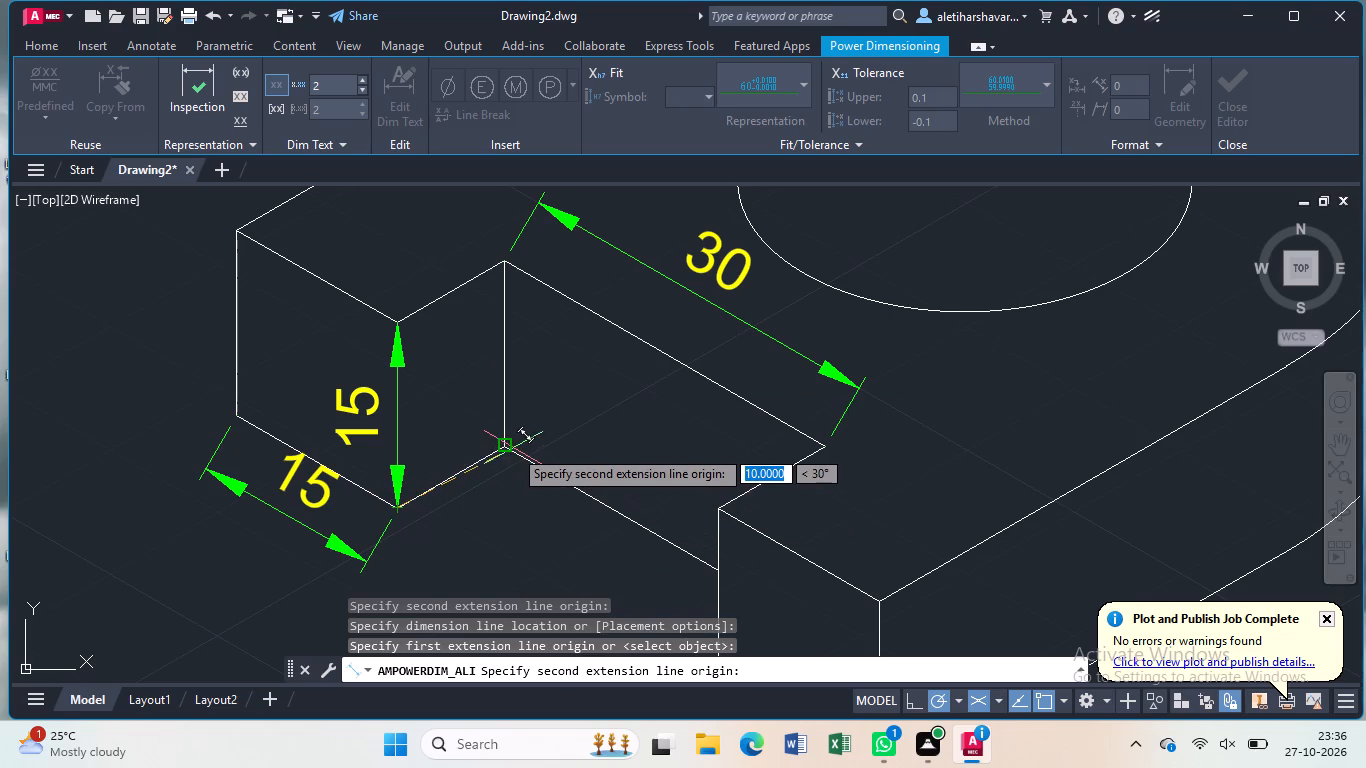
left_click(510, 443)
left_click(506, 478)
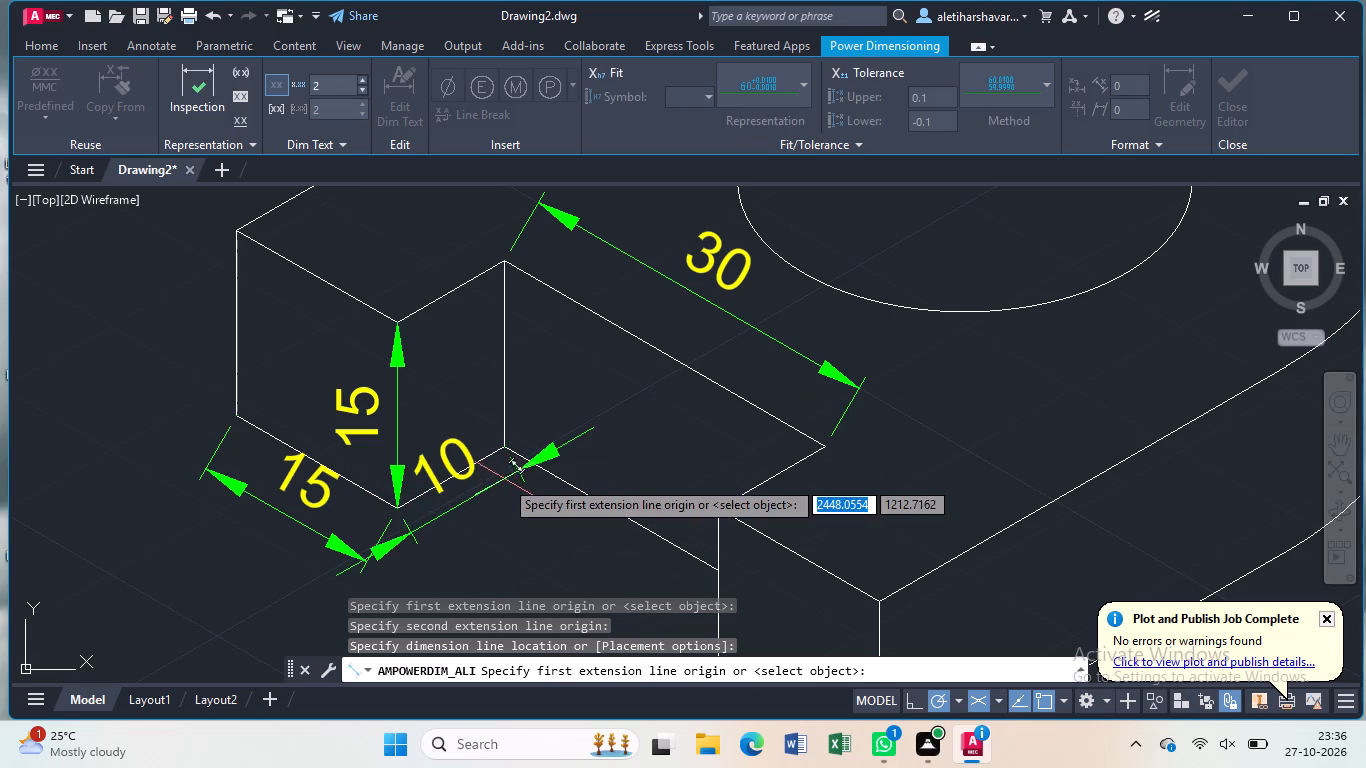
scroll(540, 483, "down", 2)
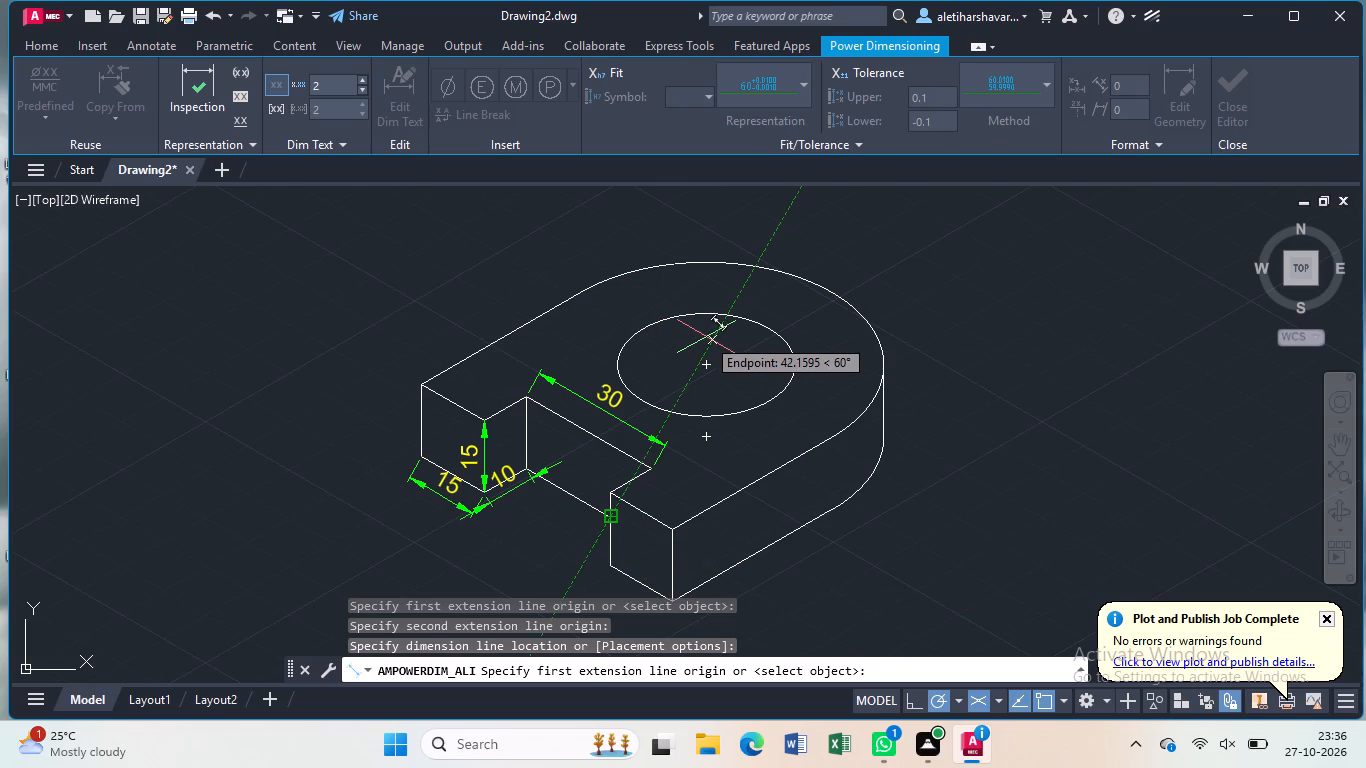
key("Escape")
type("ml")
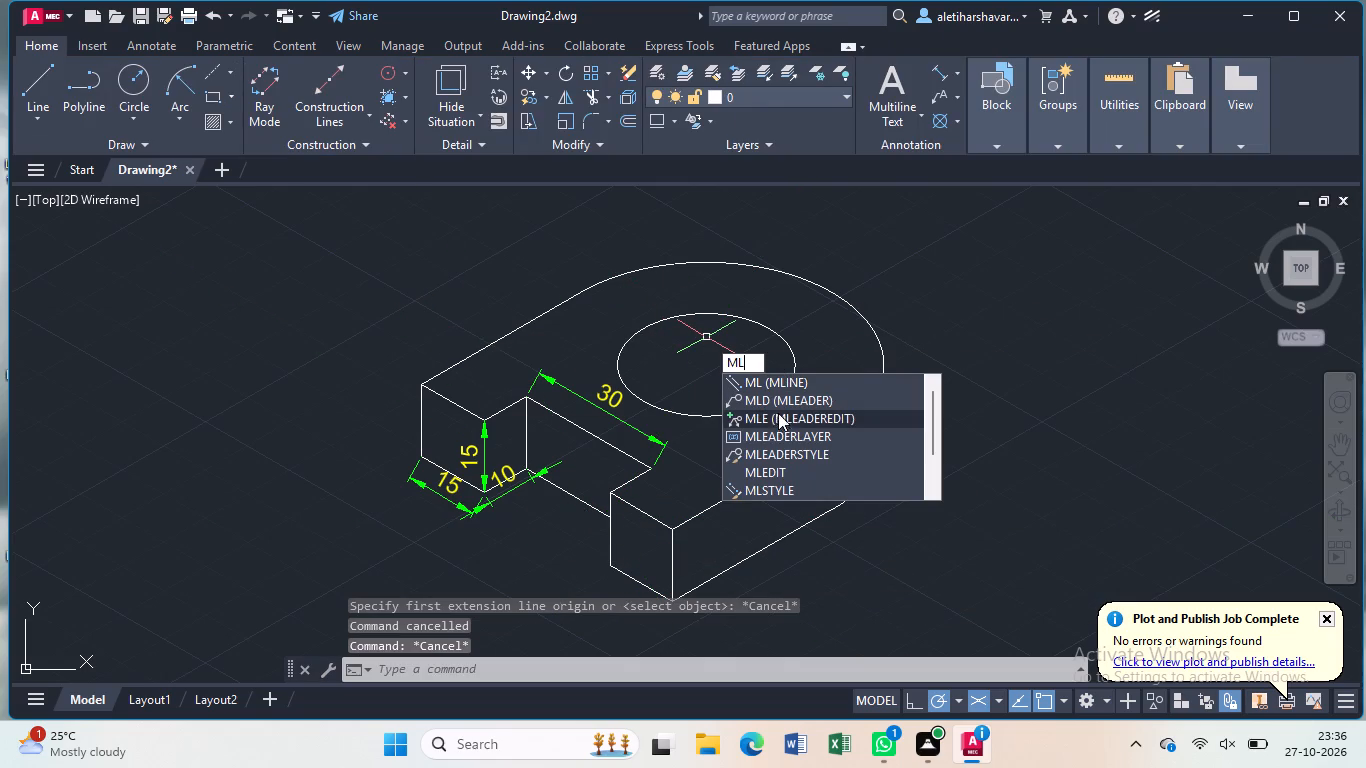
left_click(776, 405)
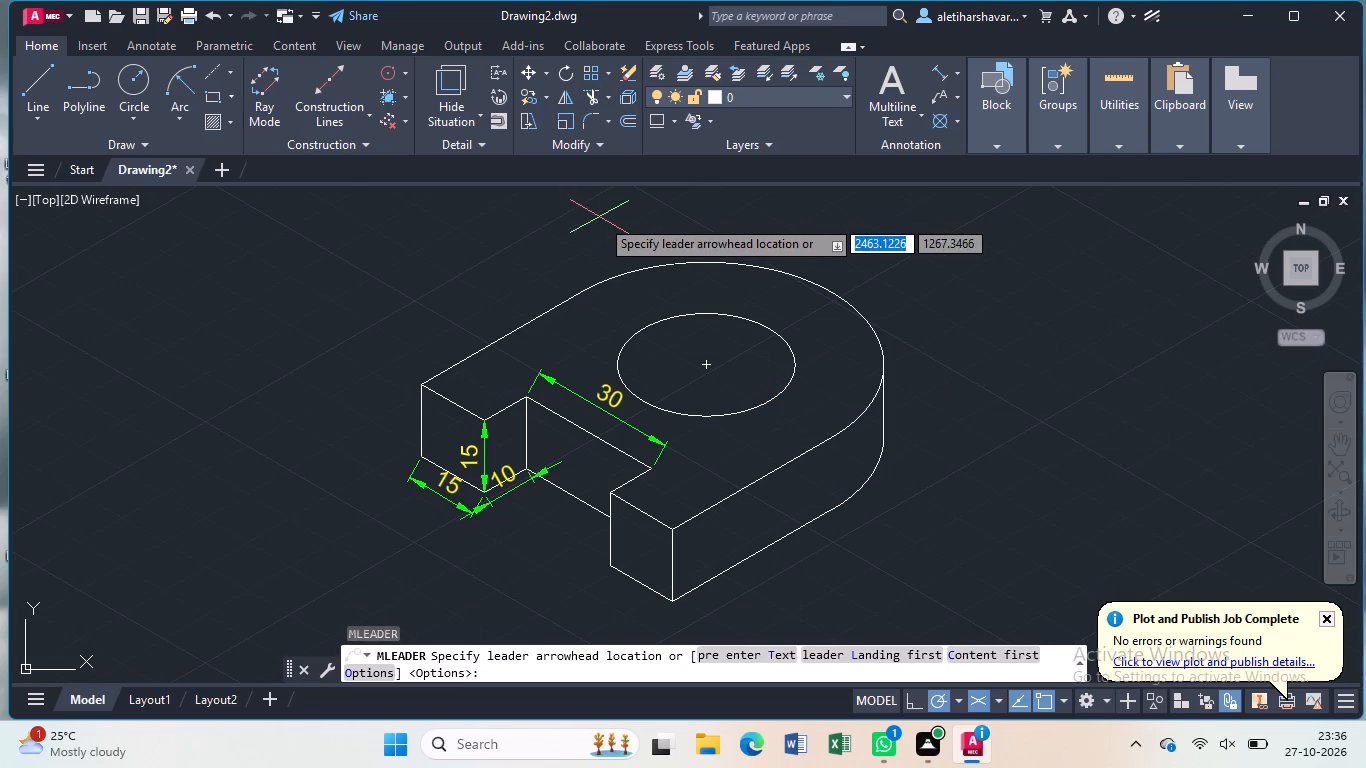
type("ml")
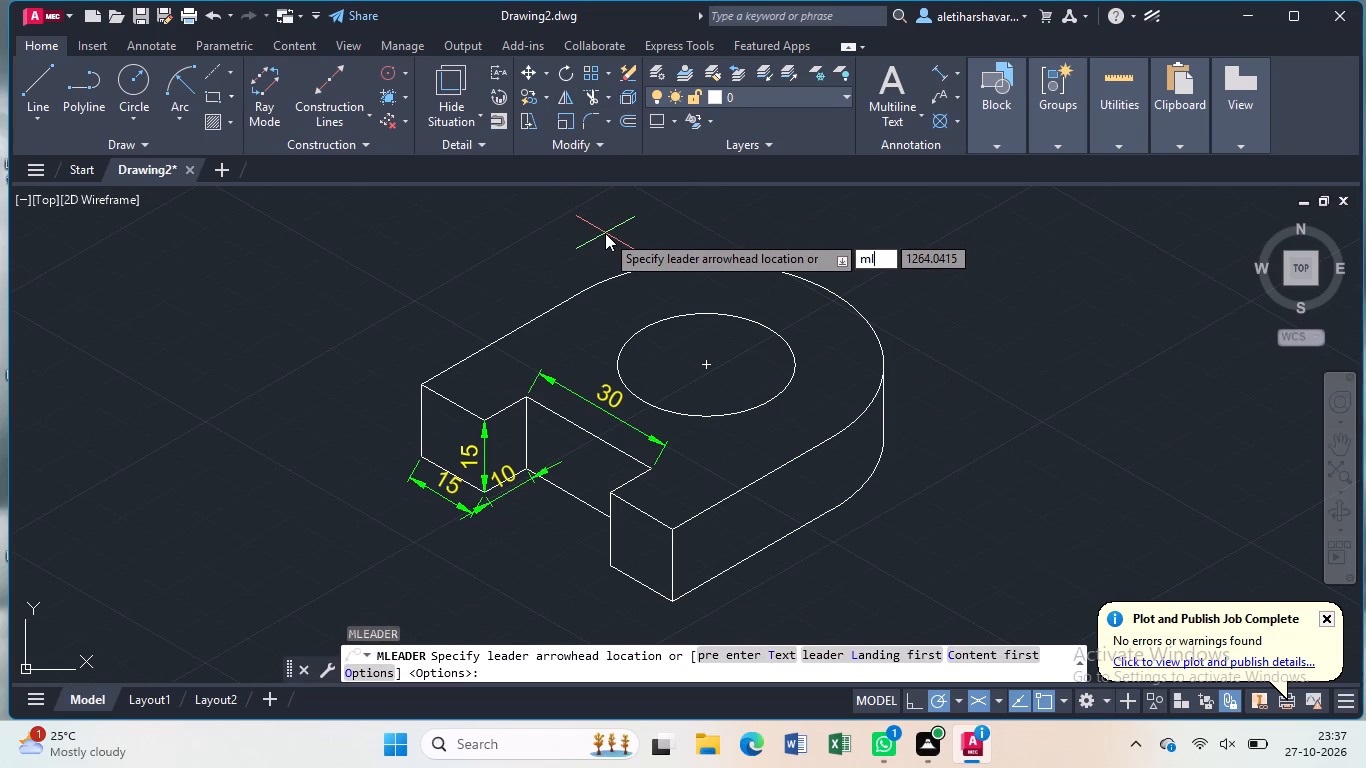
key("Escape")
Add a multileader pointing to the rounded end's upper outer arc, with the yellow text R30.
type("ml")
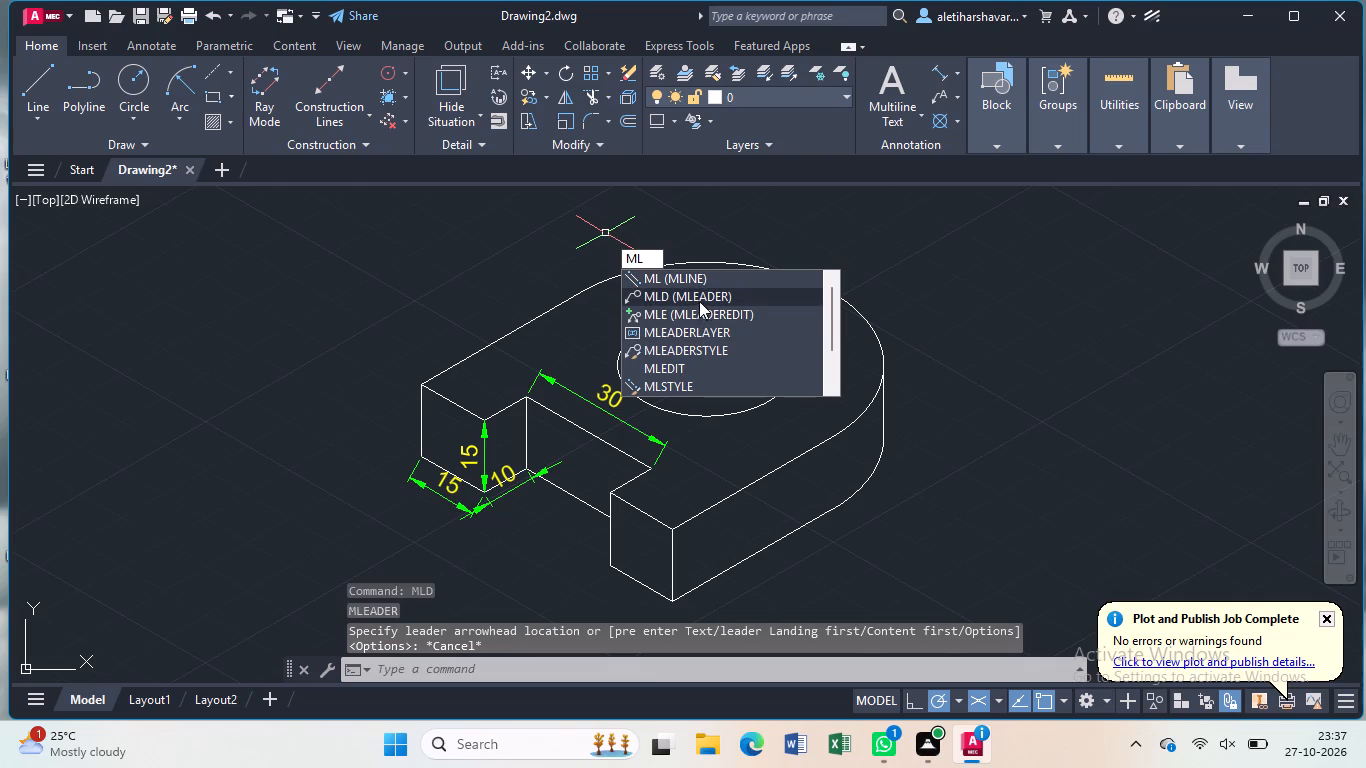
left_click(699, 301)
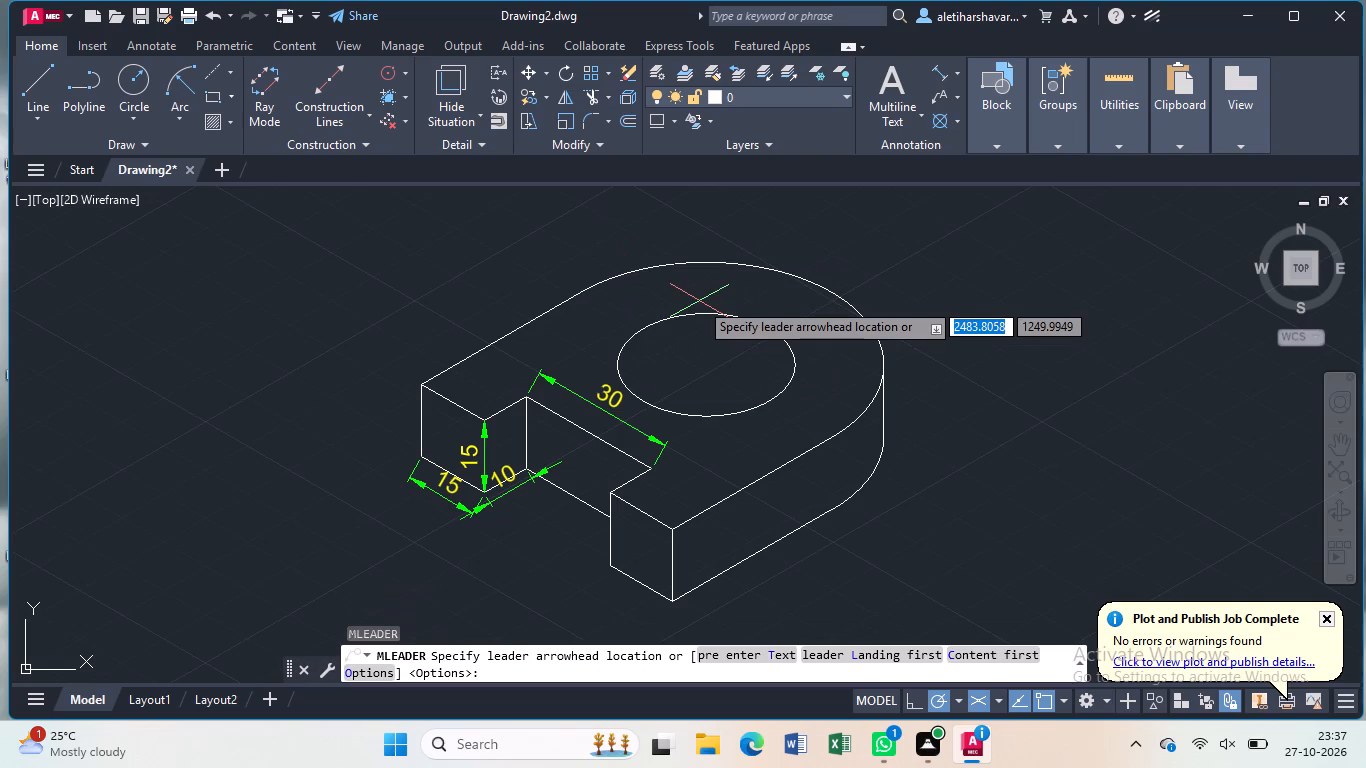
left_click(830, 289)
left_click(830, 272)
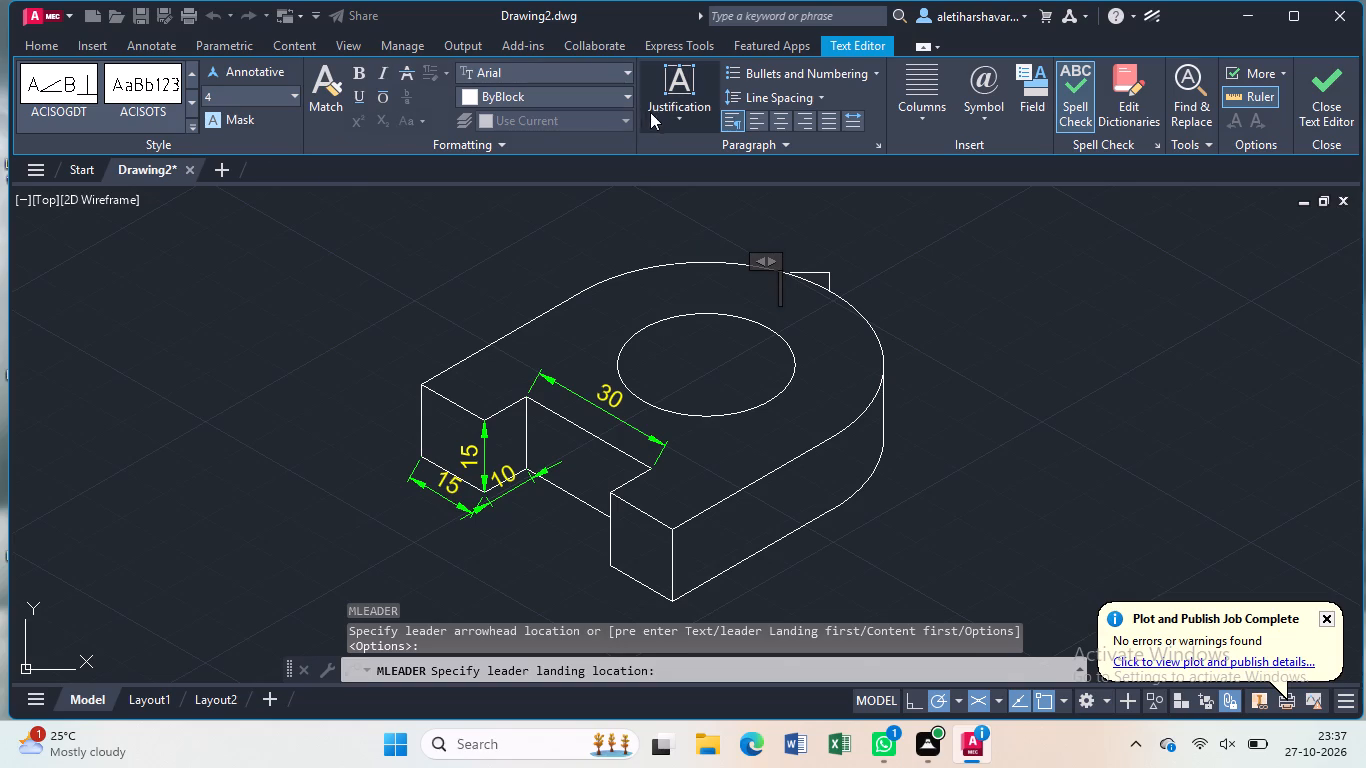
left_click(622, 95)
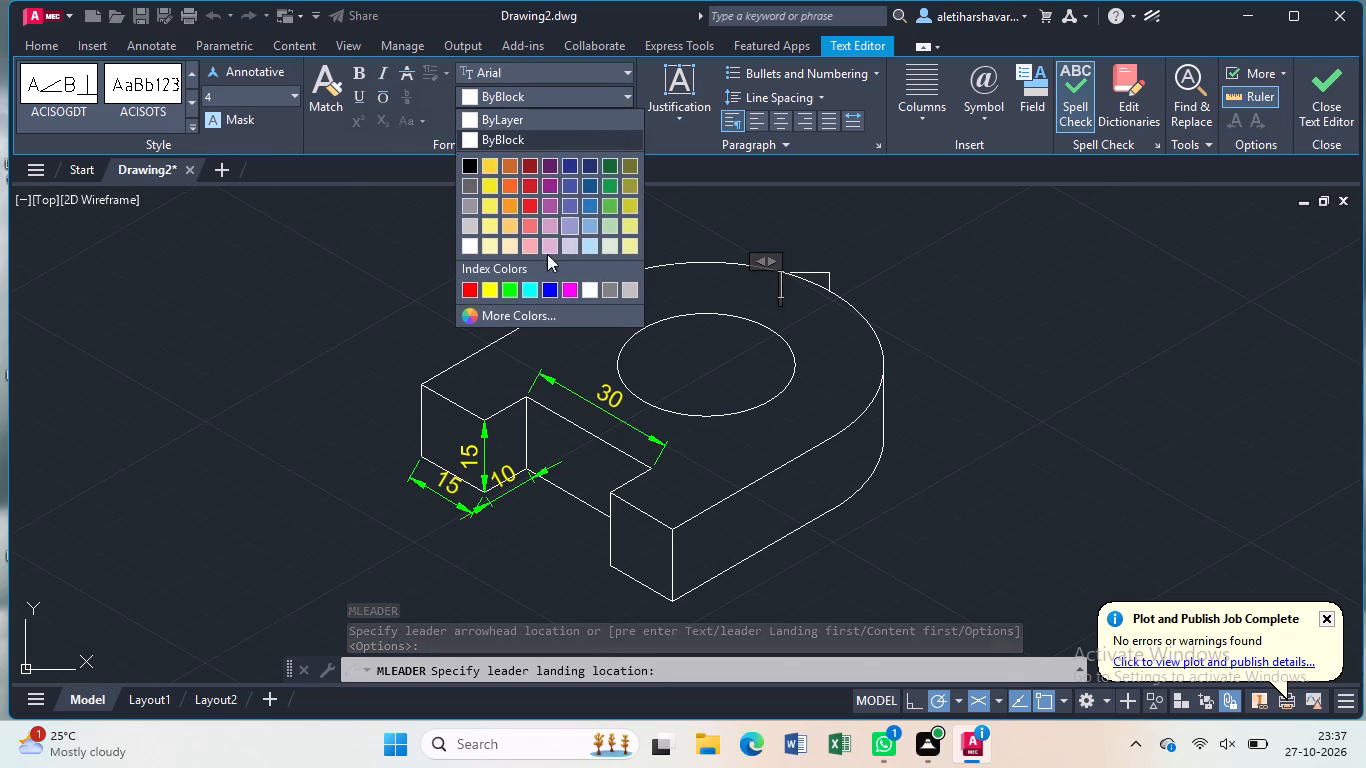
left_click(492, 290)
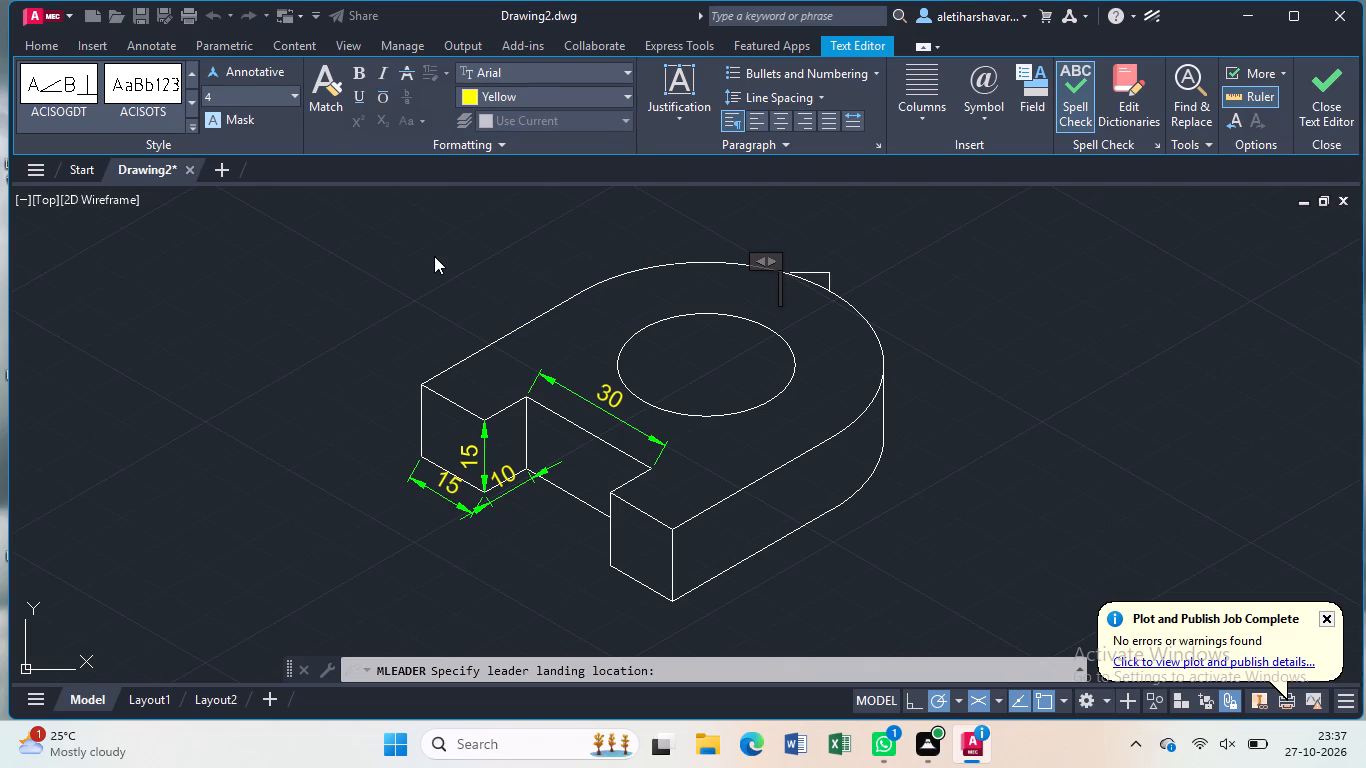
key("shift+r")
type("30")
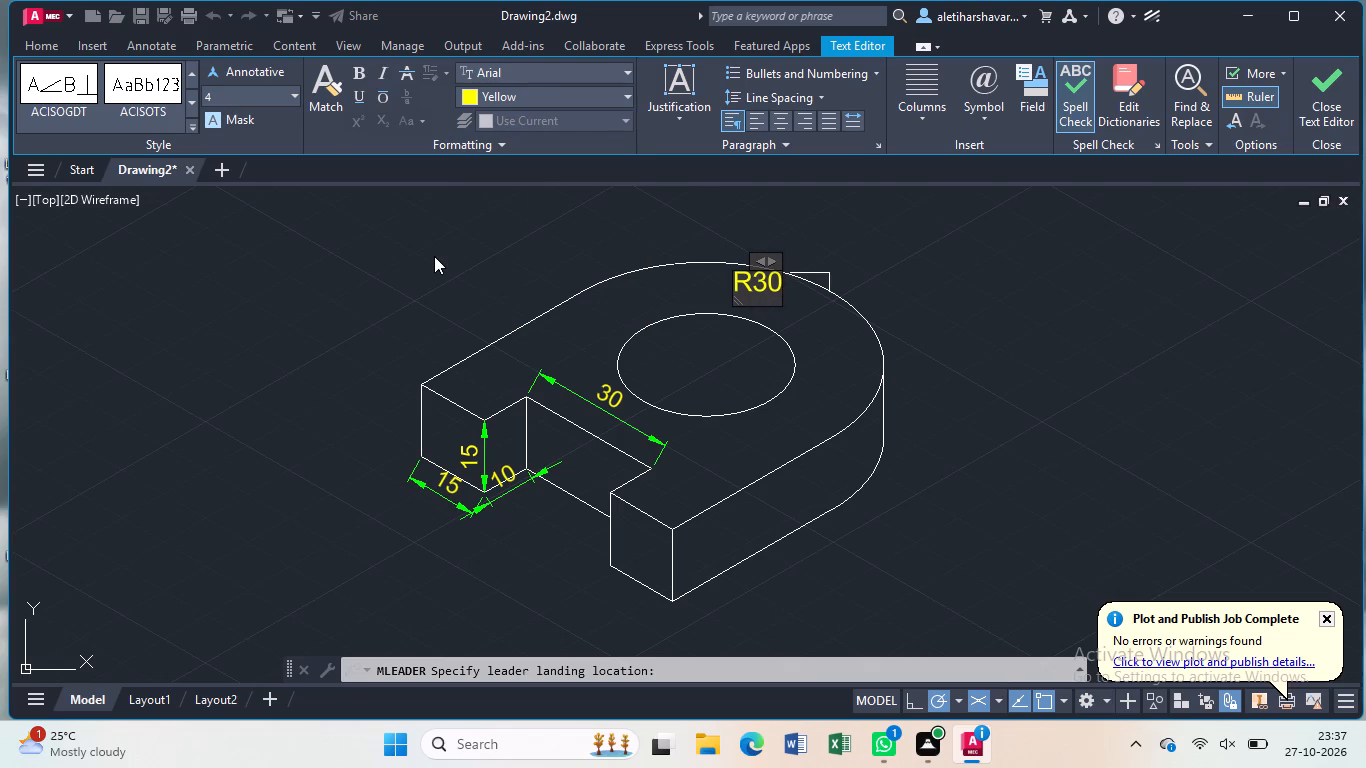
key("Return")
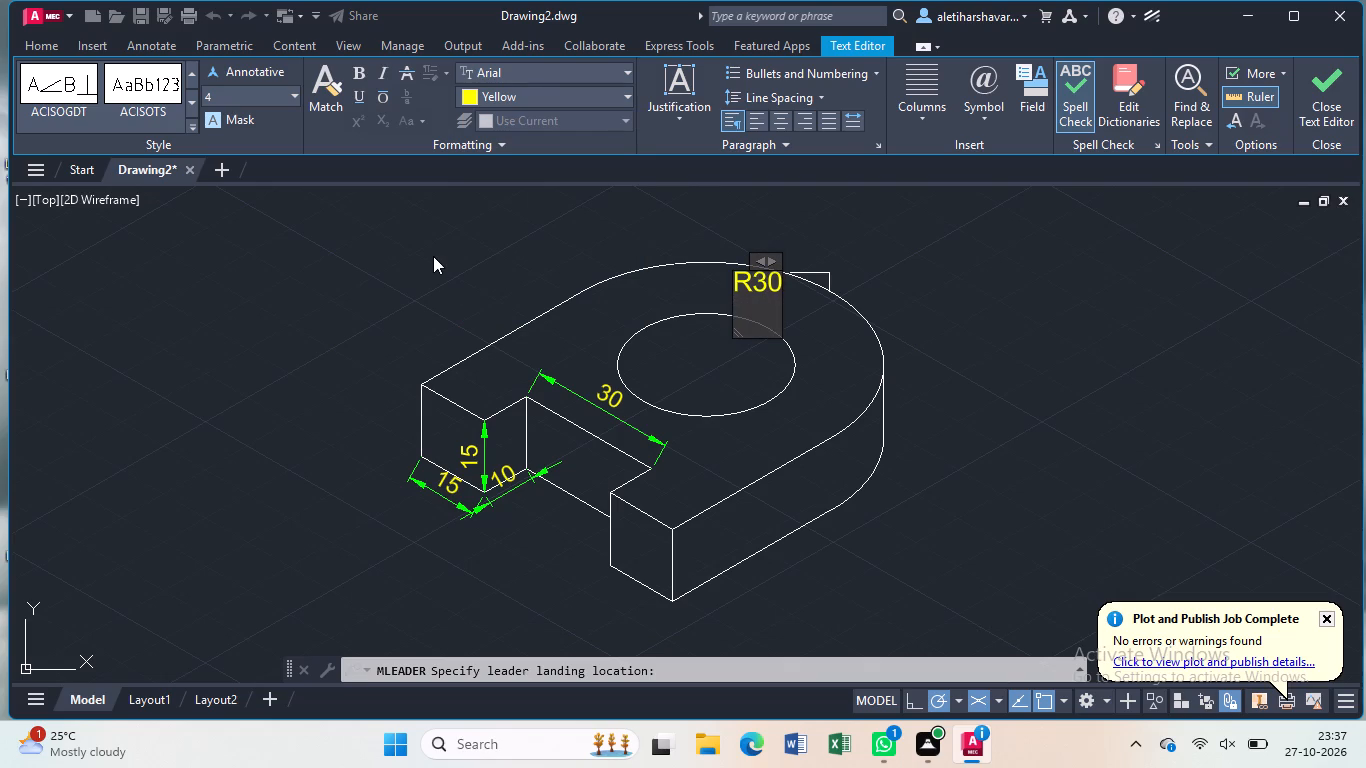
key("BackSpace")
left_click(433, 256)
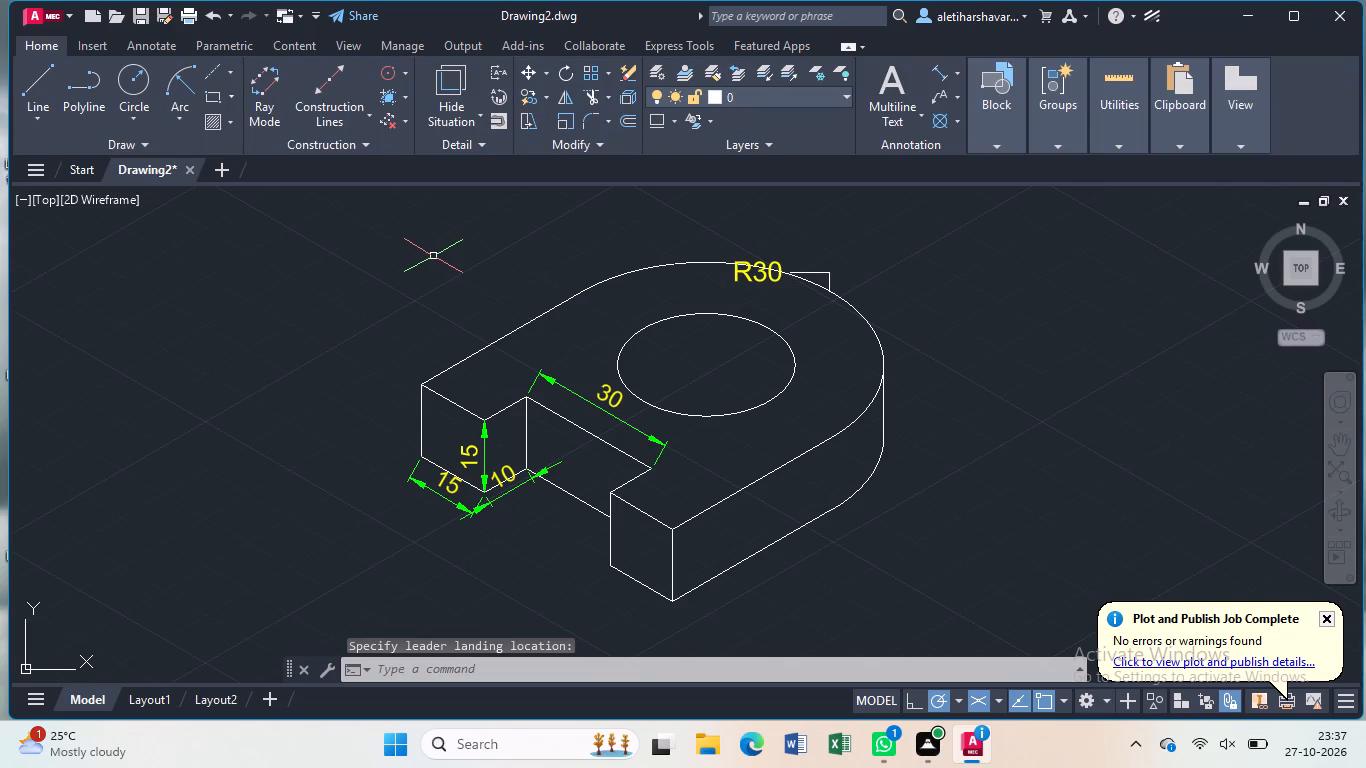
Add a multileader from the edge of the bore circle out beyond the rounded end, with the yellow text R15.
type("ml")
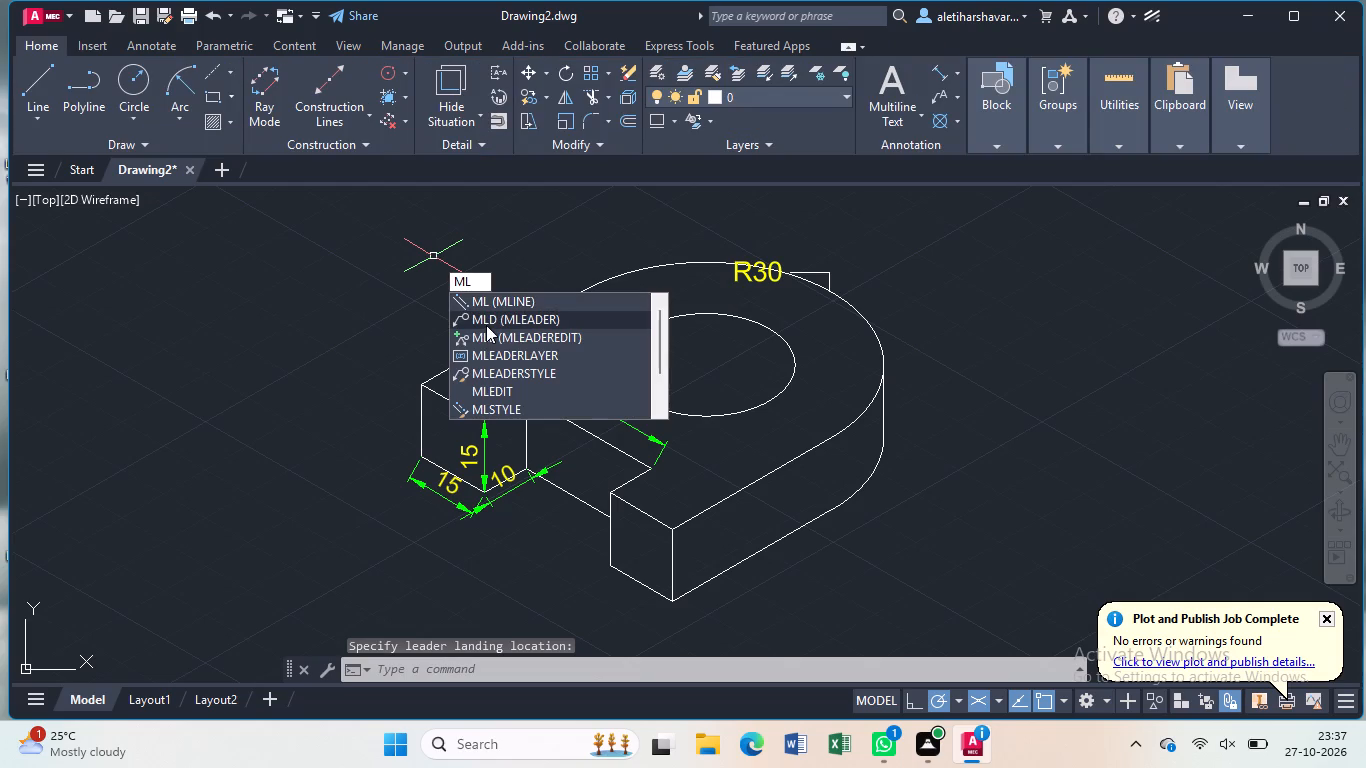
left_click(487, 319)
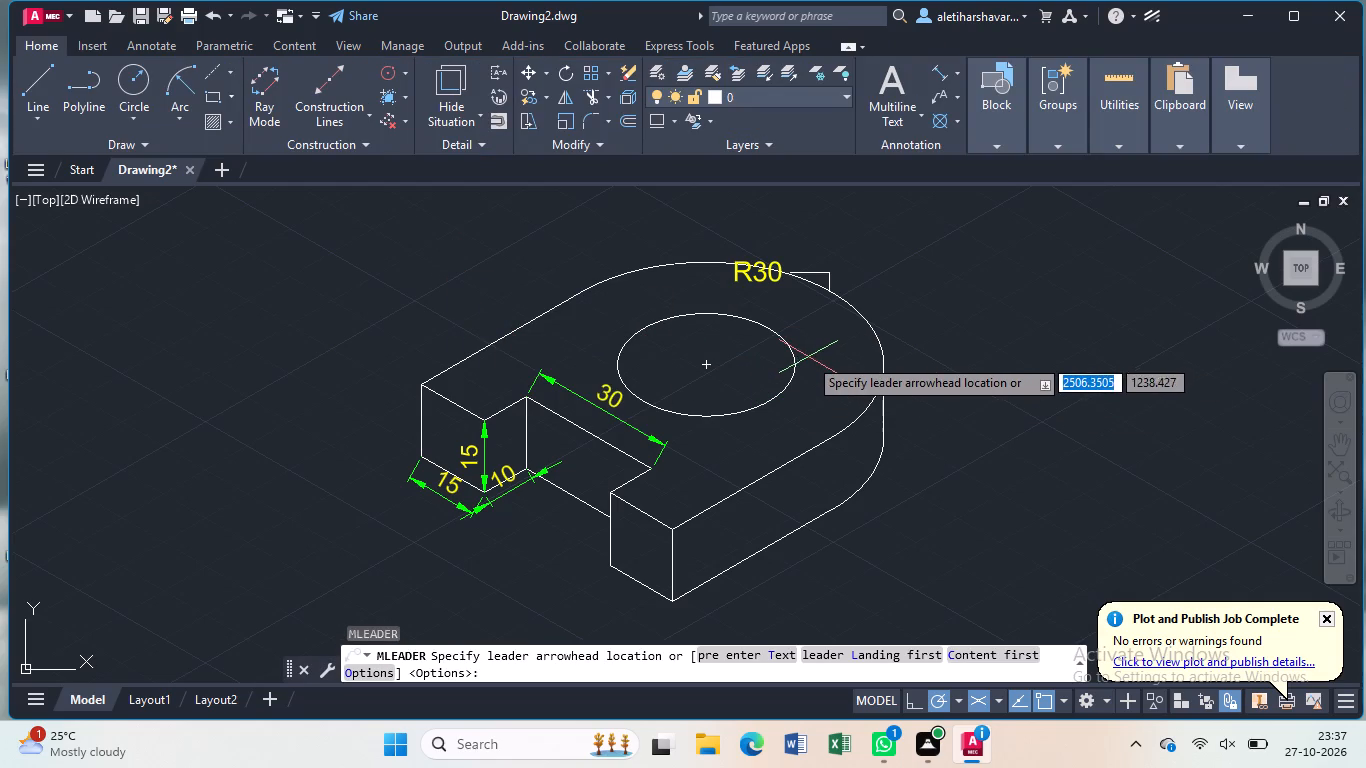
left_click(794, 368)
left_click(961, 288)
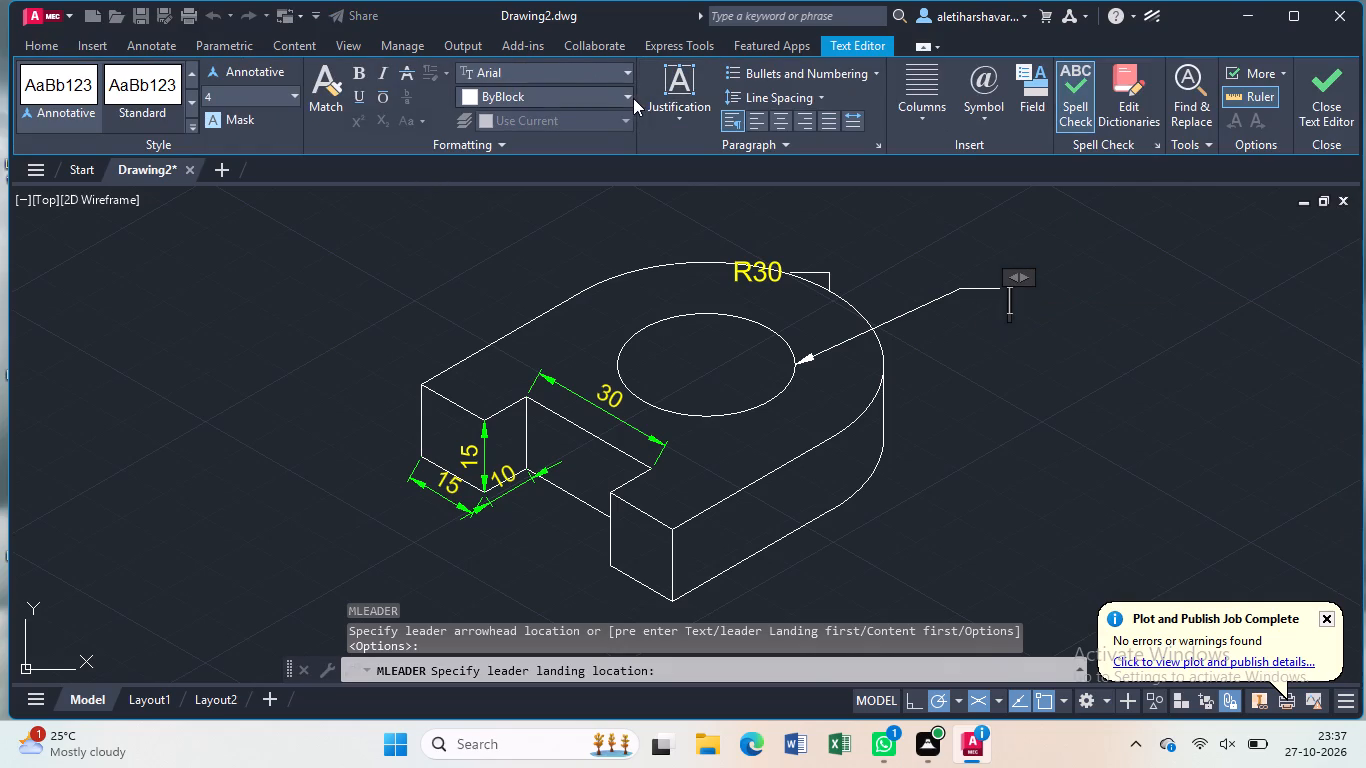
left_click(626, 96)
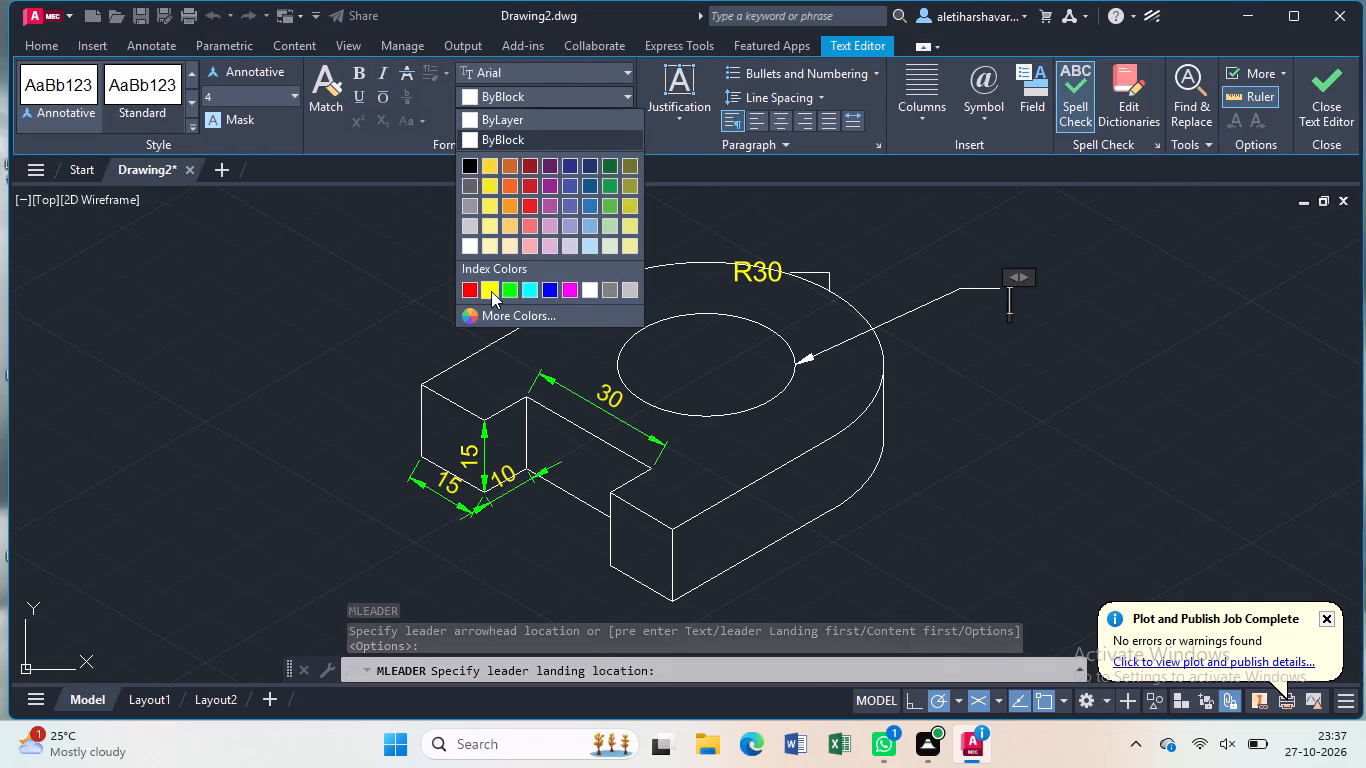
left_click(491, 291)
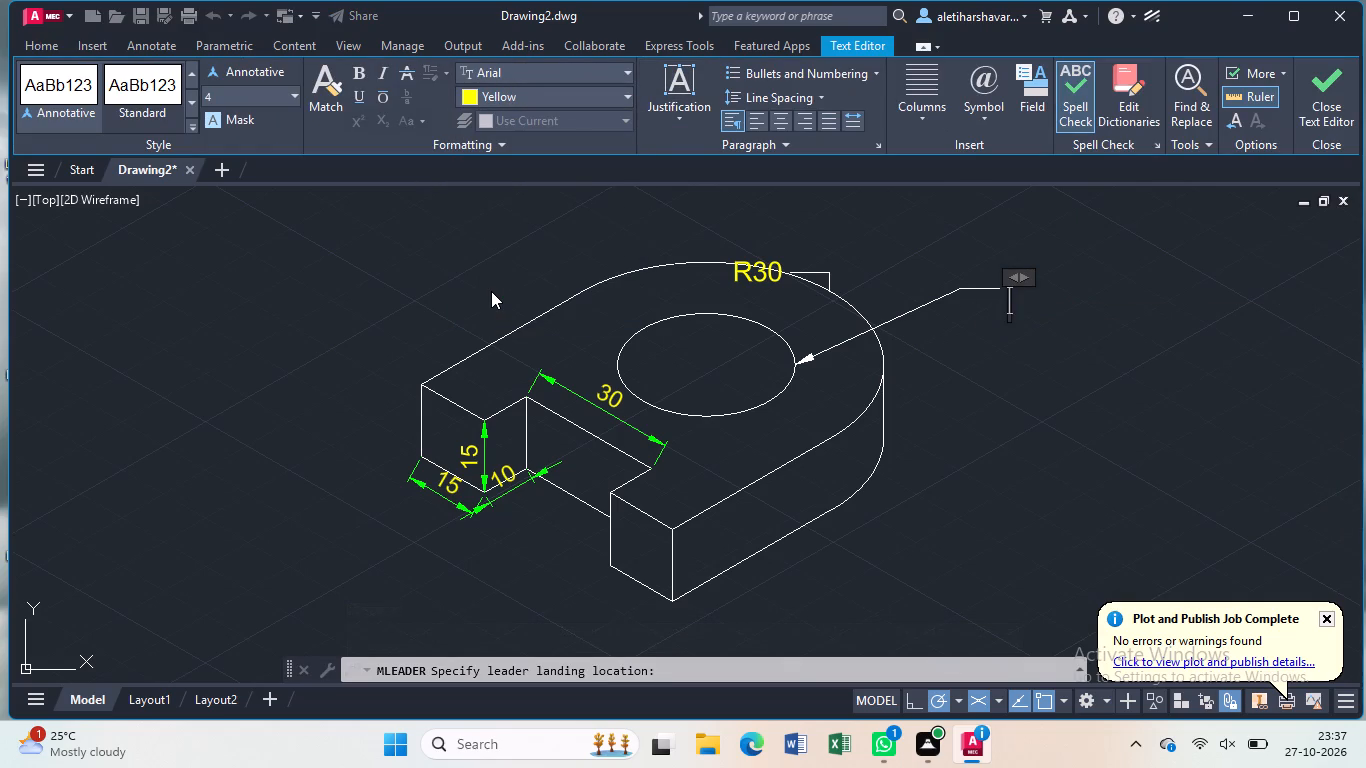
key("shift+r")
type("15")
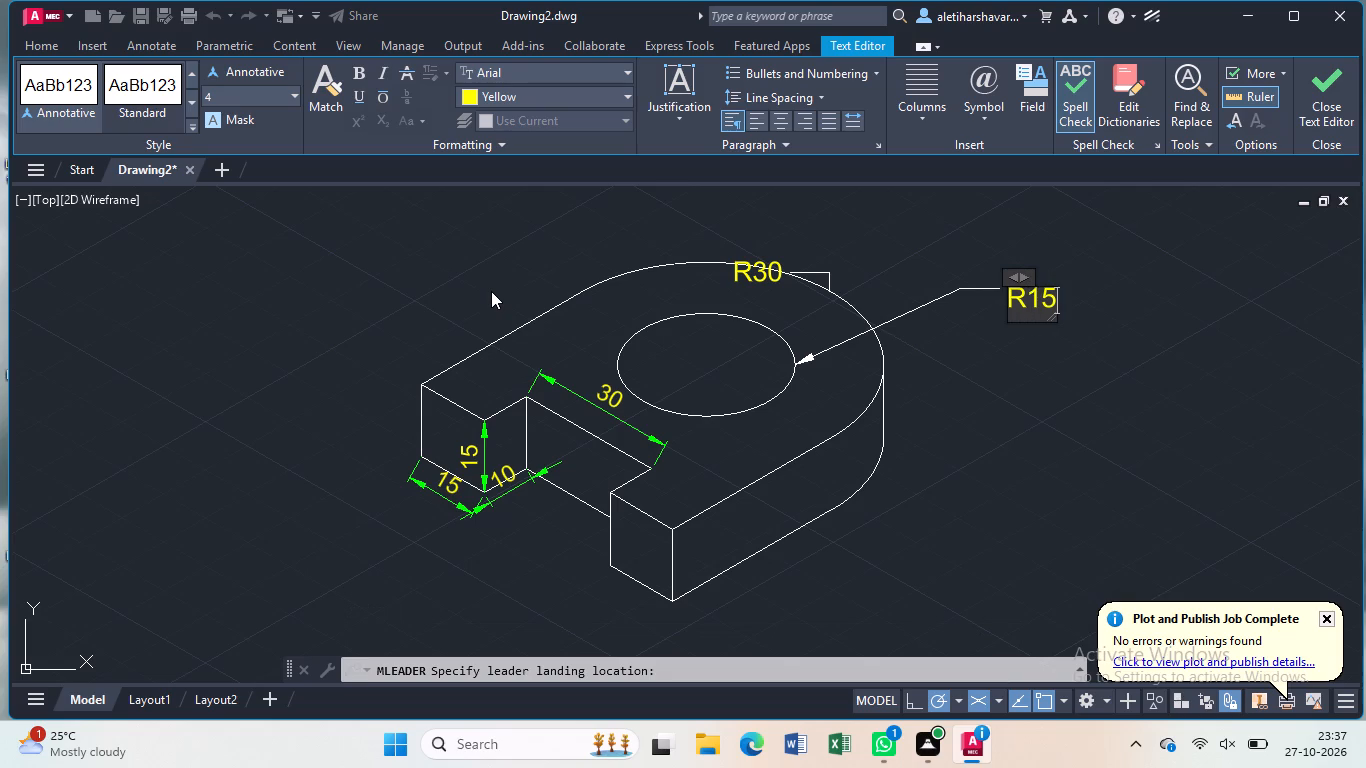
left_click(491, 291)
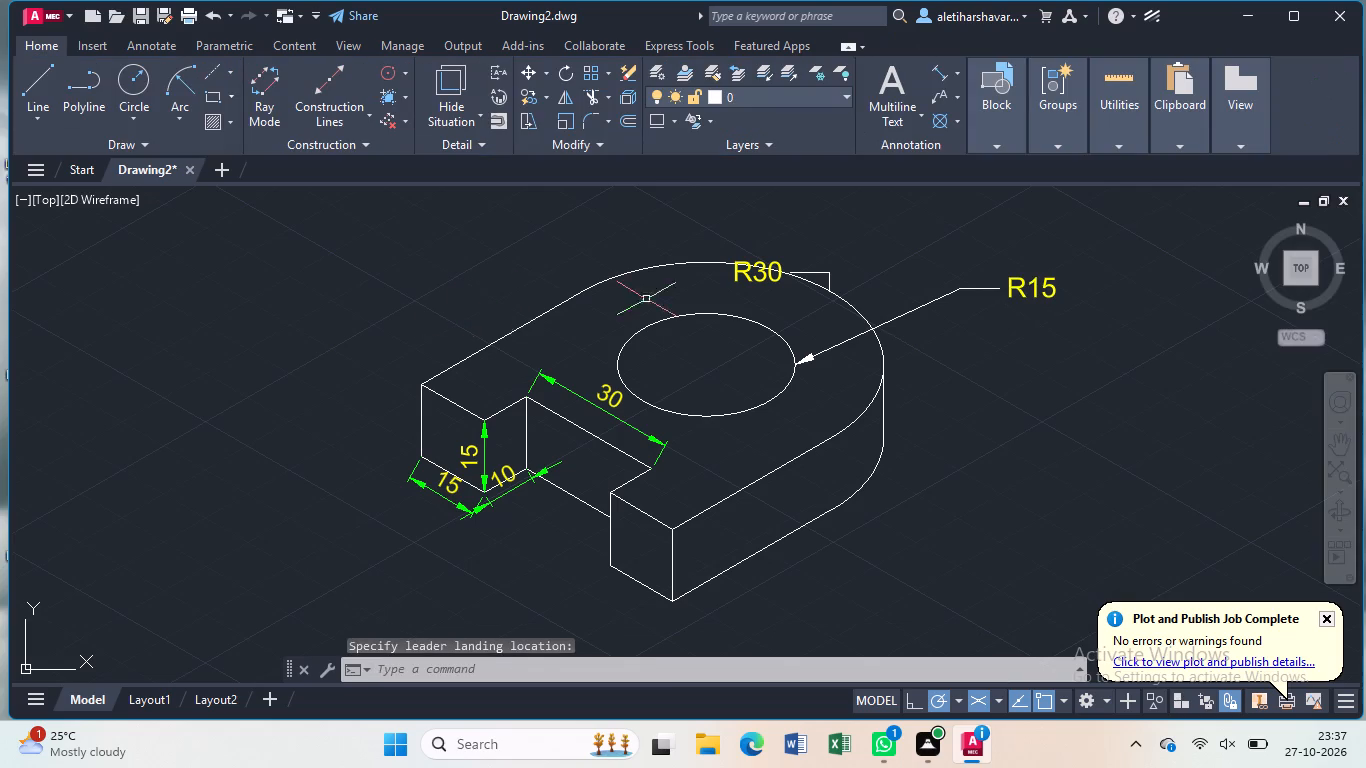
Move the R30 leader's text and landing clear of the part, above the rounded end, keeping its arrowhead on the arc.
left_click(797, 271)
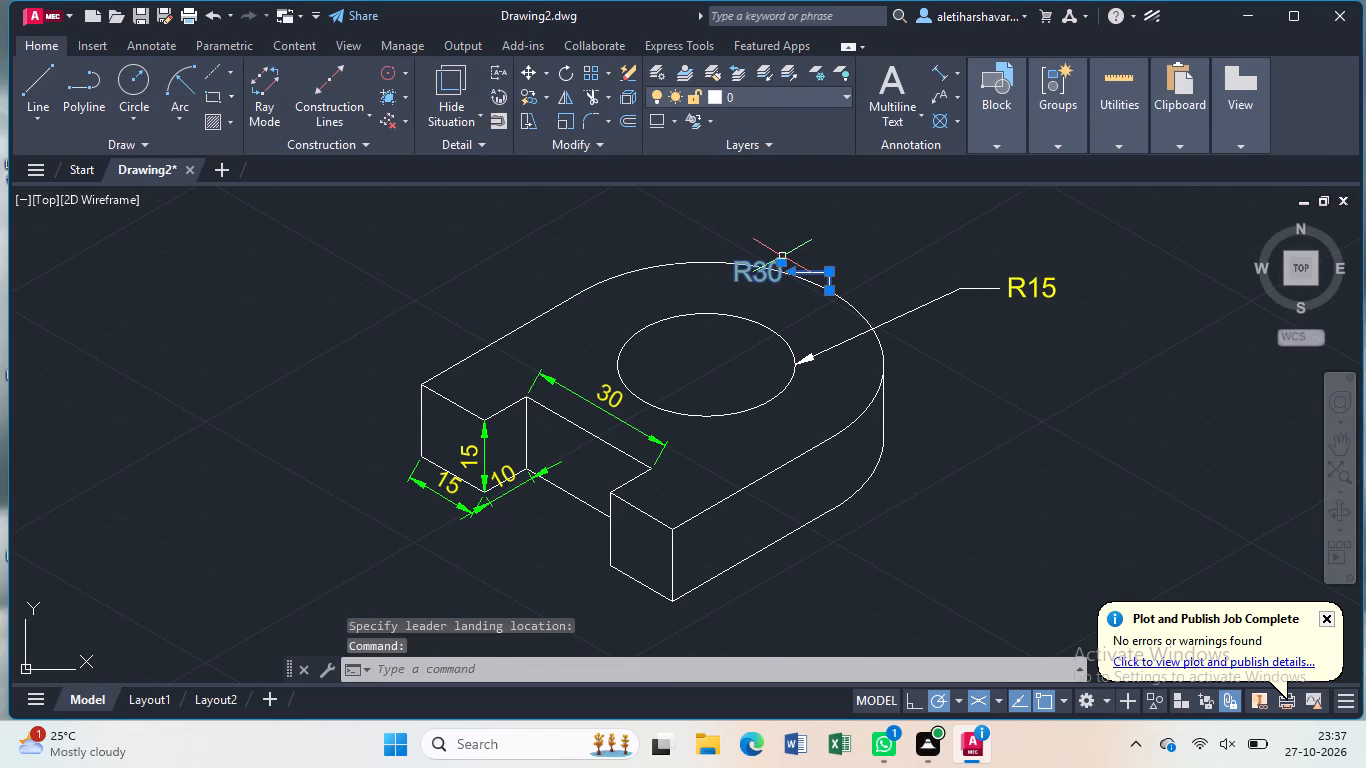
left_click(779, 261)
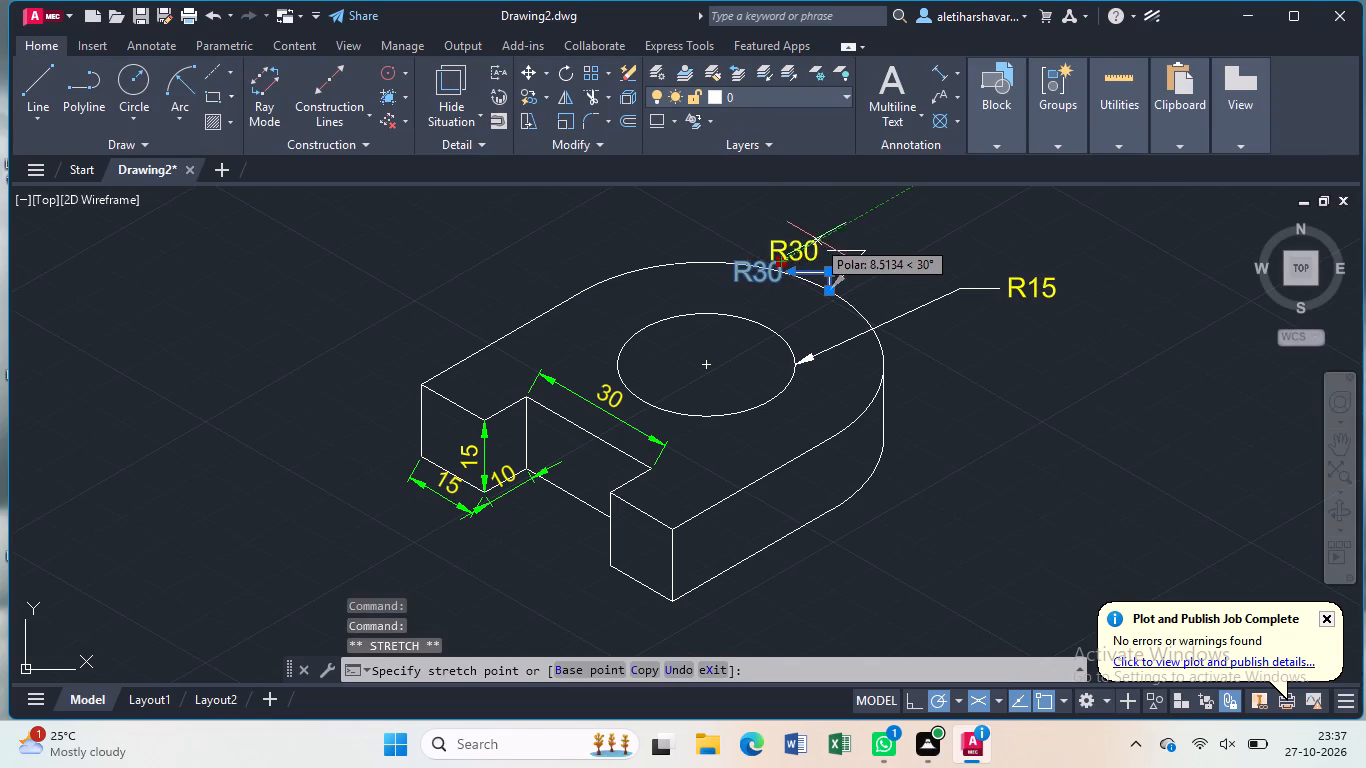
left_click(849, 233)
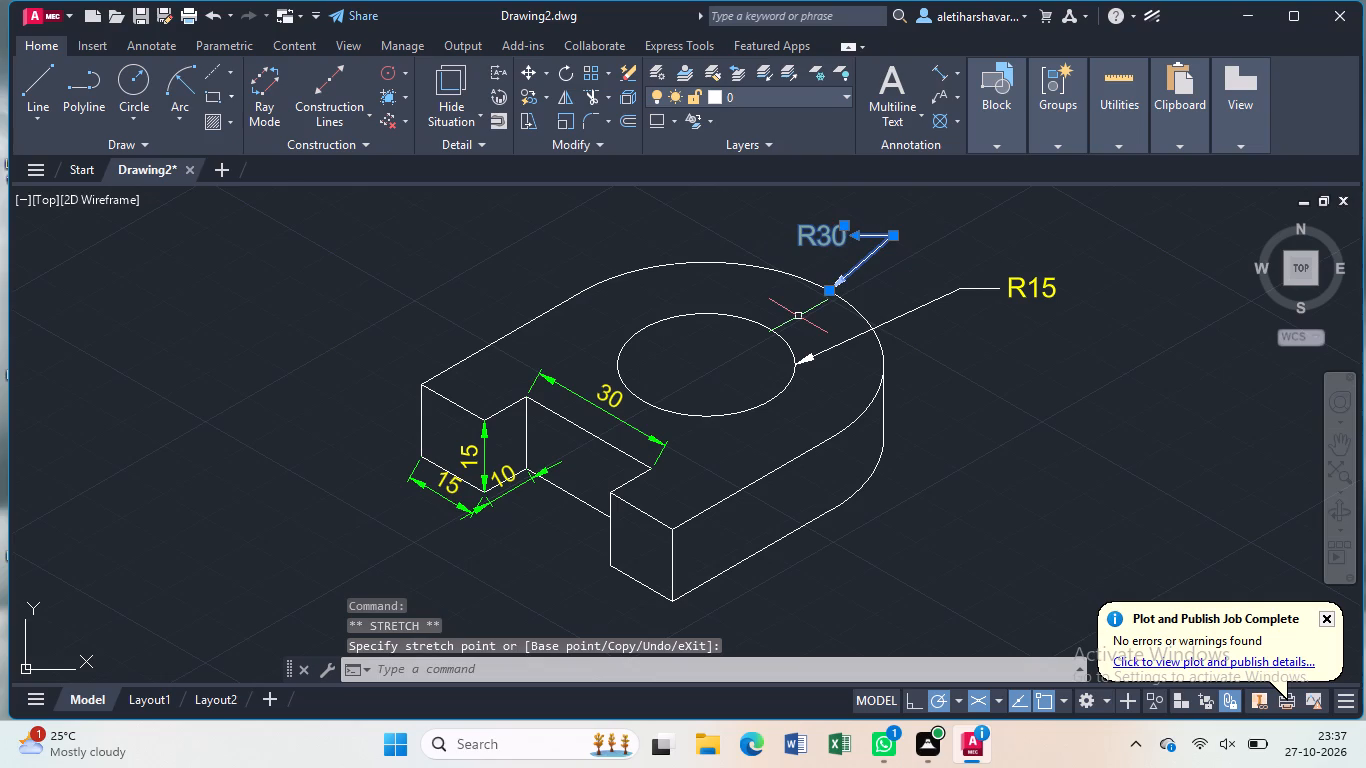
key("Escape")
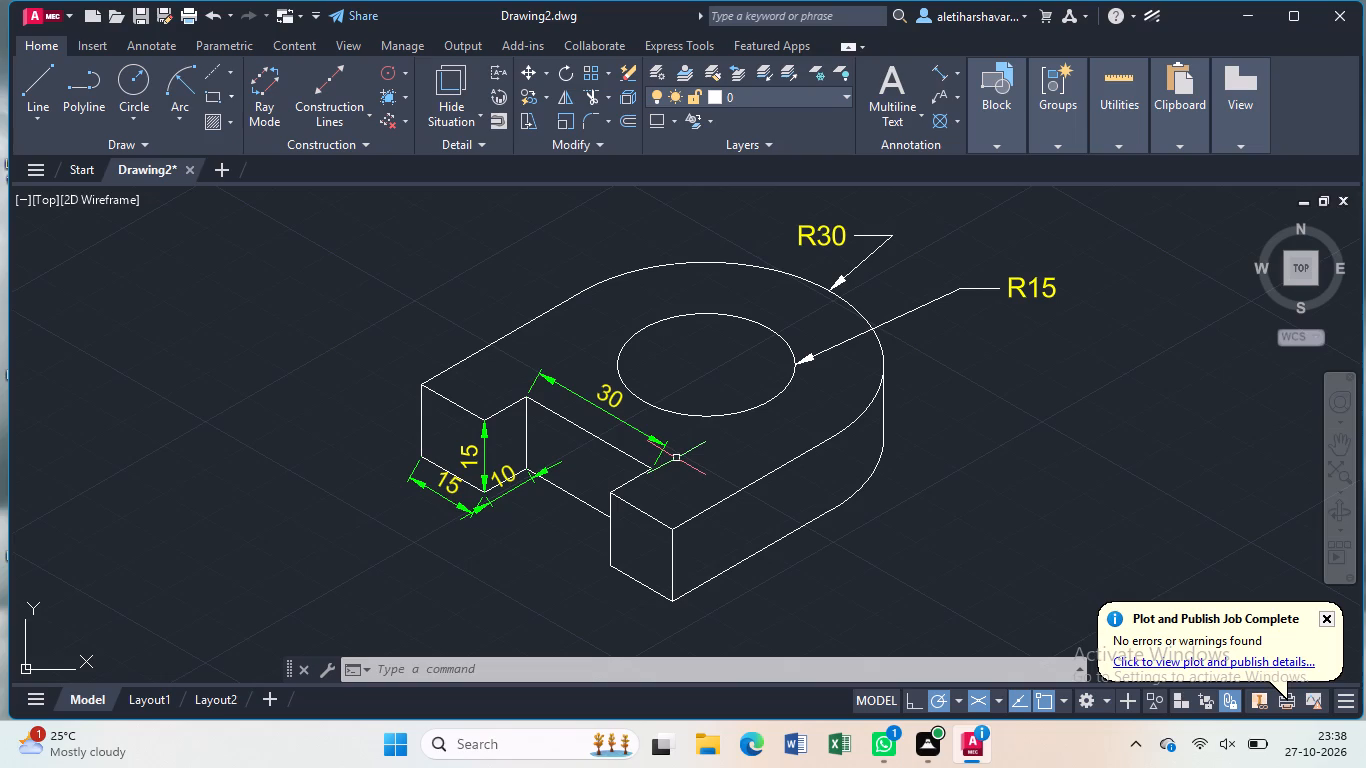
Add an aligned dimension to the near end face's bottom edge, placed just below it.
middle_click_drag(669, 489, 653, 372)
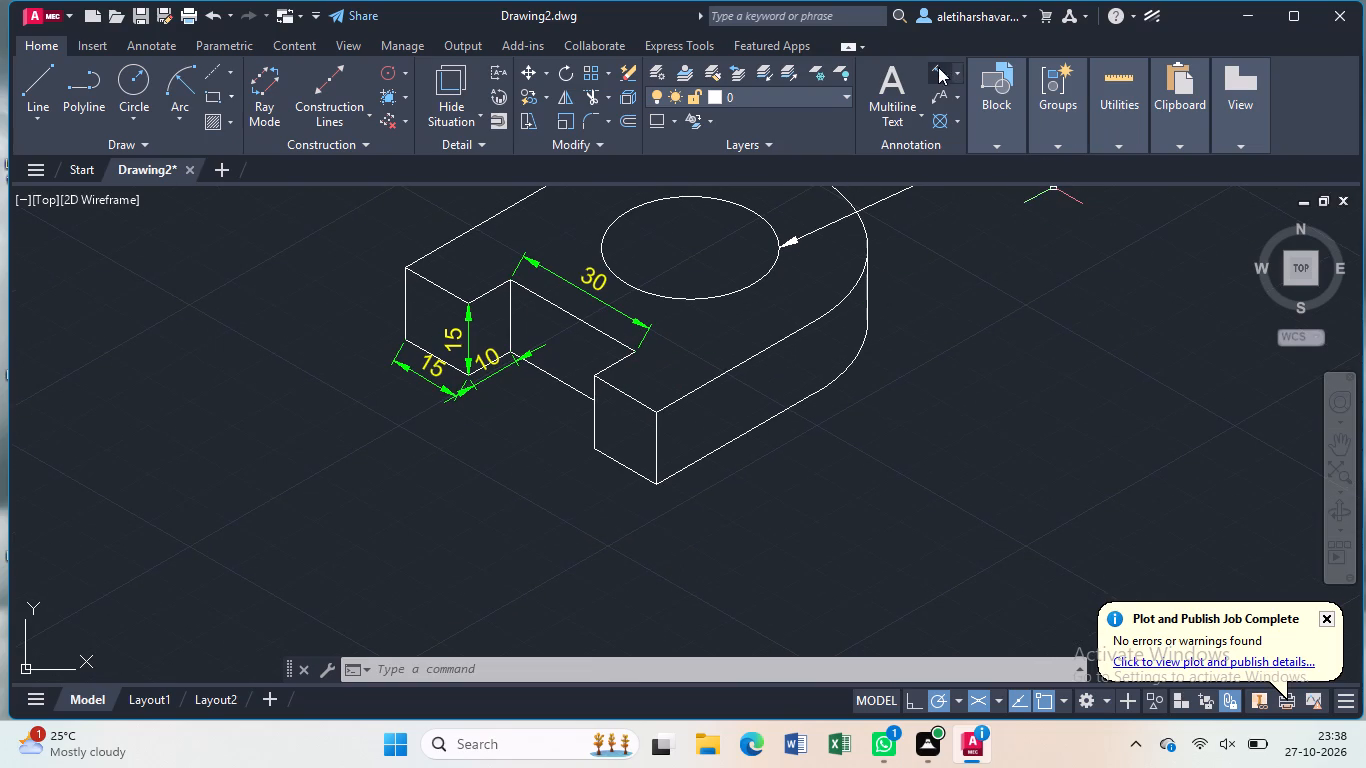
left_click(936, 67)
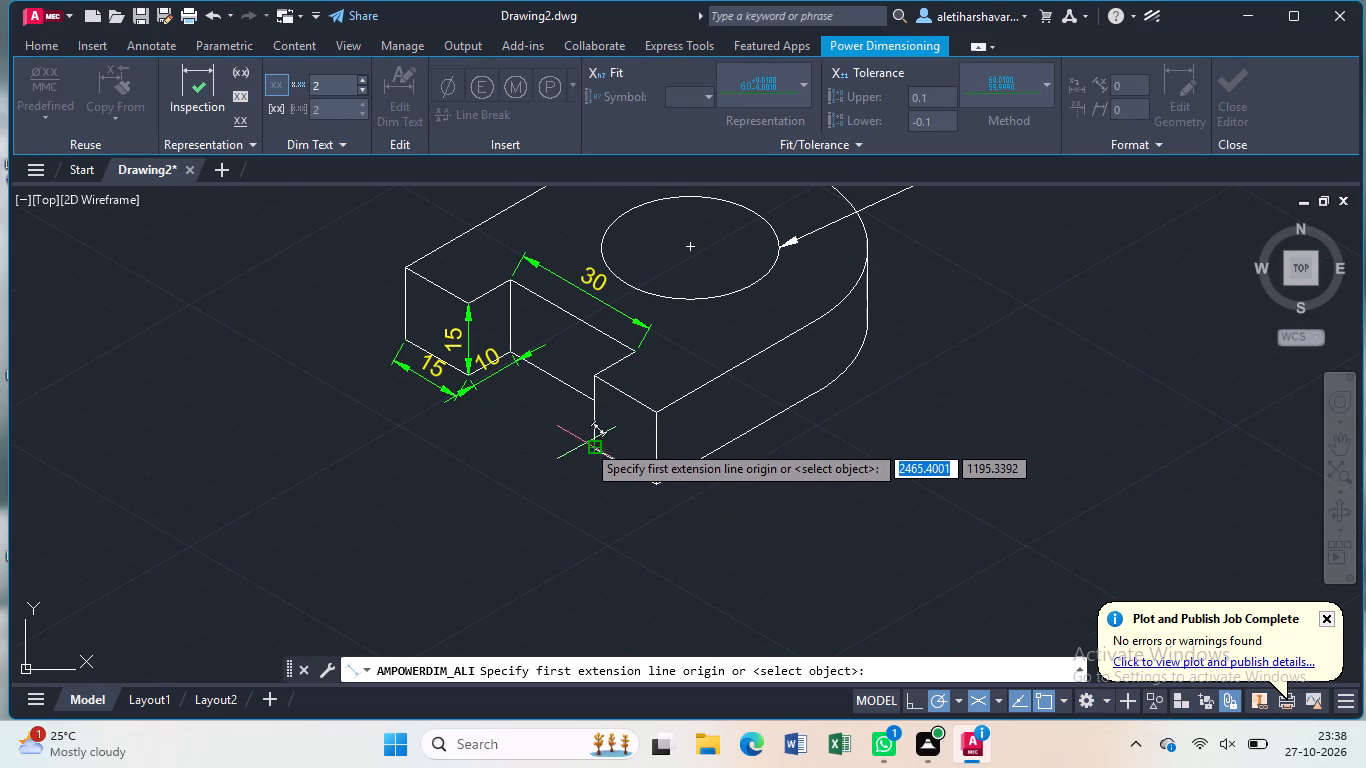
left_click(588, 443)
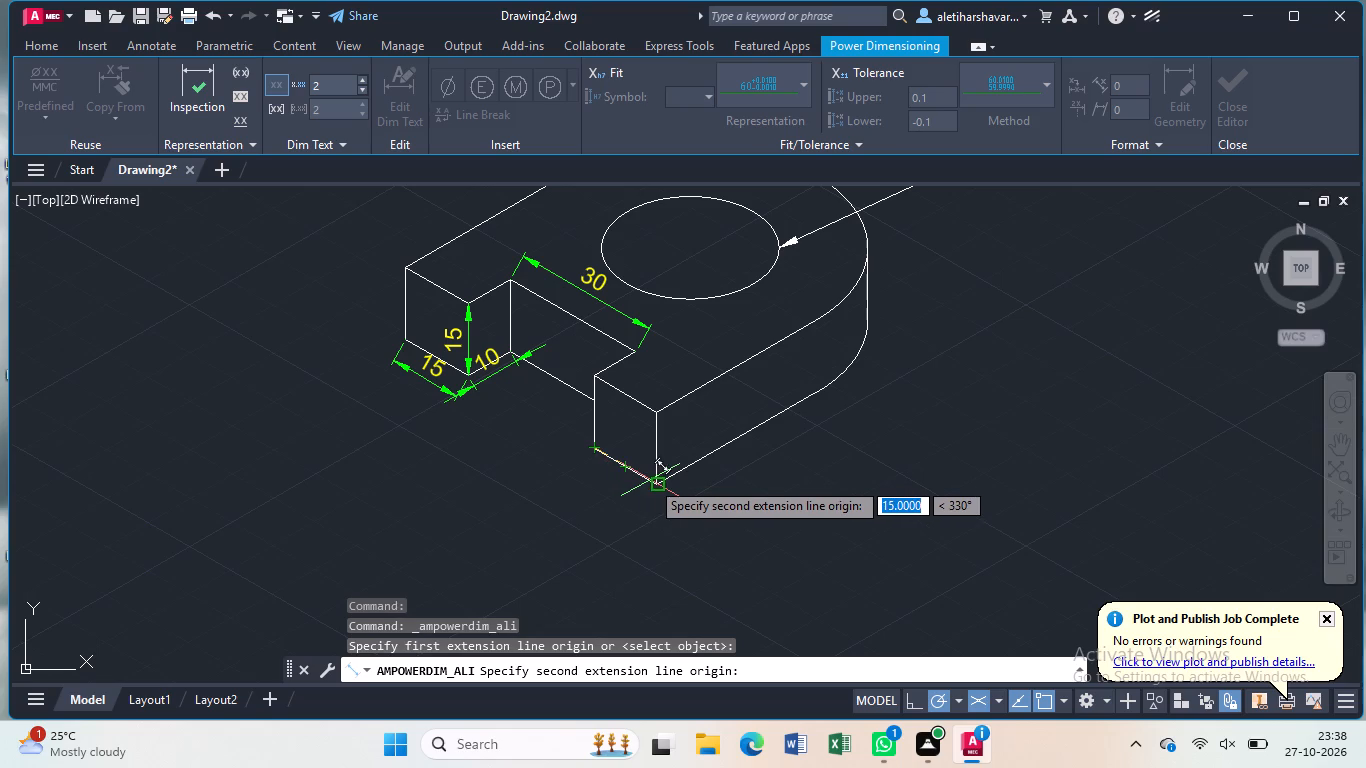
left_click(652, 481)
left_click(642, 507)
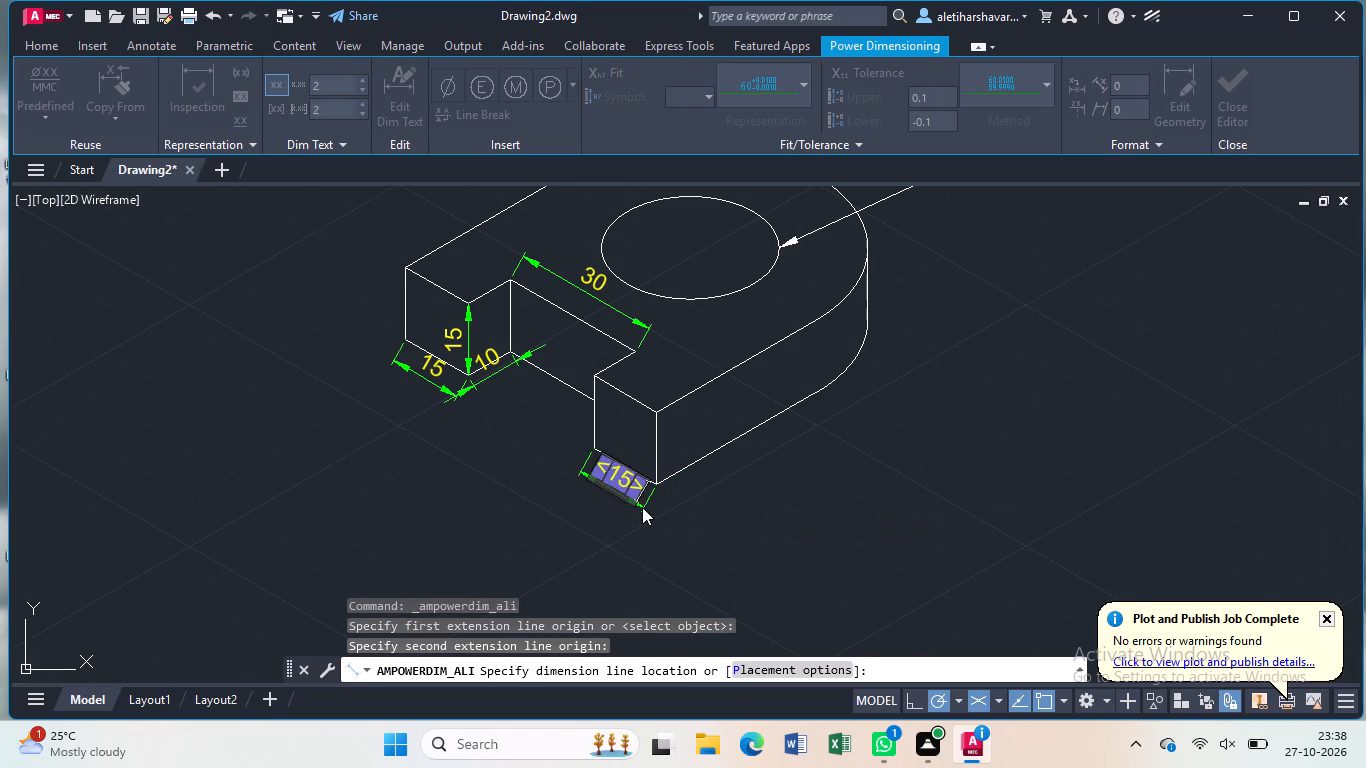
key("Return")
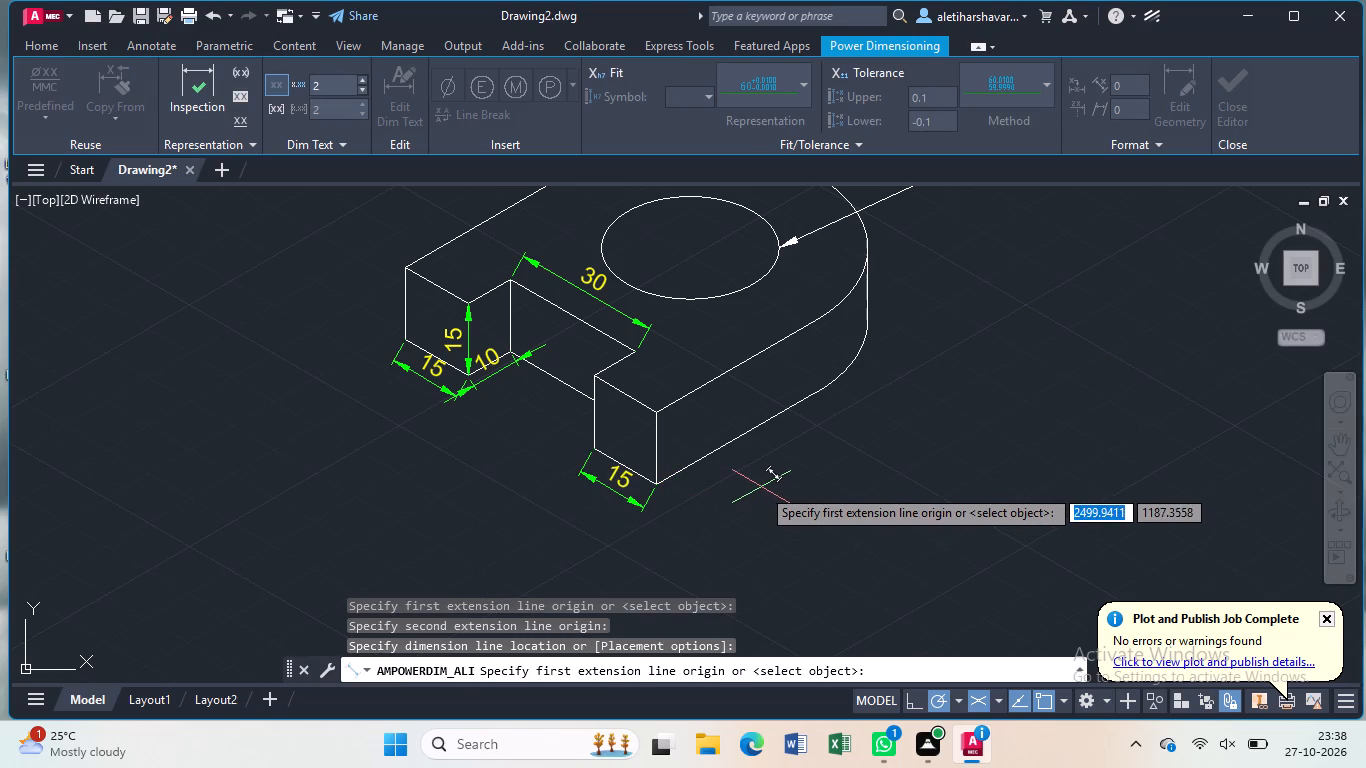
Add an aligned dimension along the top face's straight rear edge, from the arc's start to the far end corner, placed outside the part.
scroll(761, 487, "down", 1)
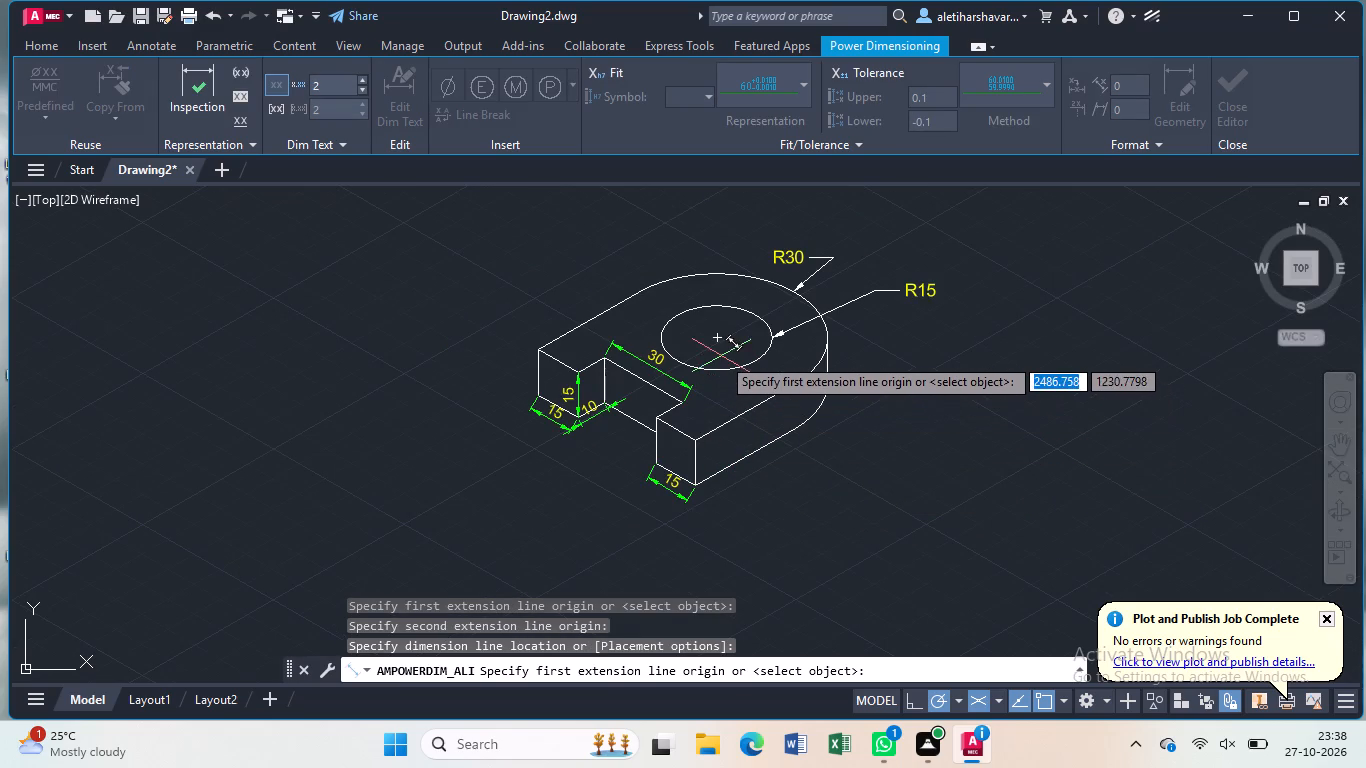
left_click(638, 293)
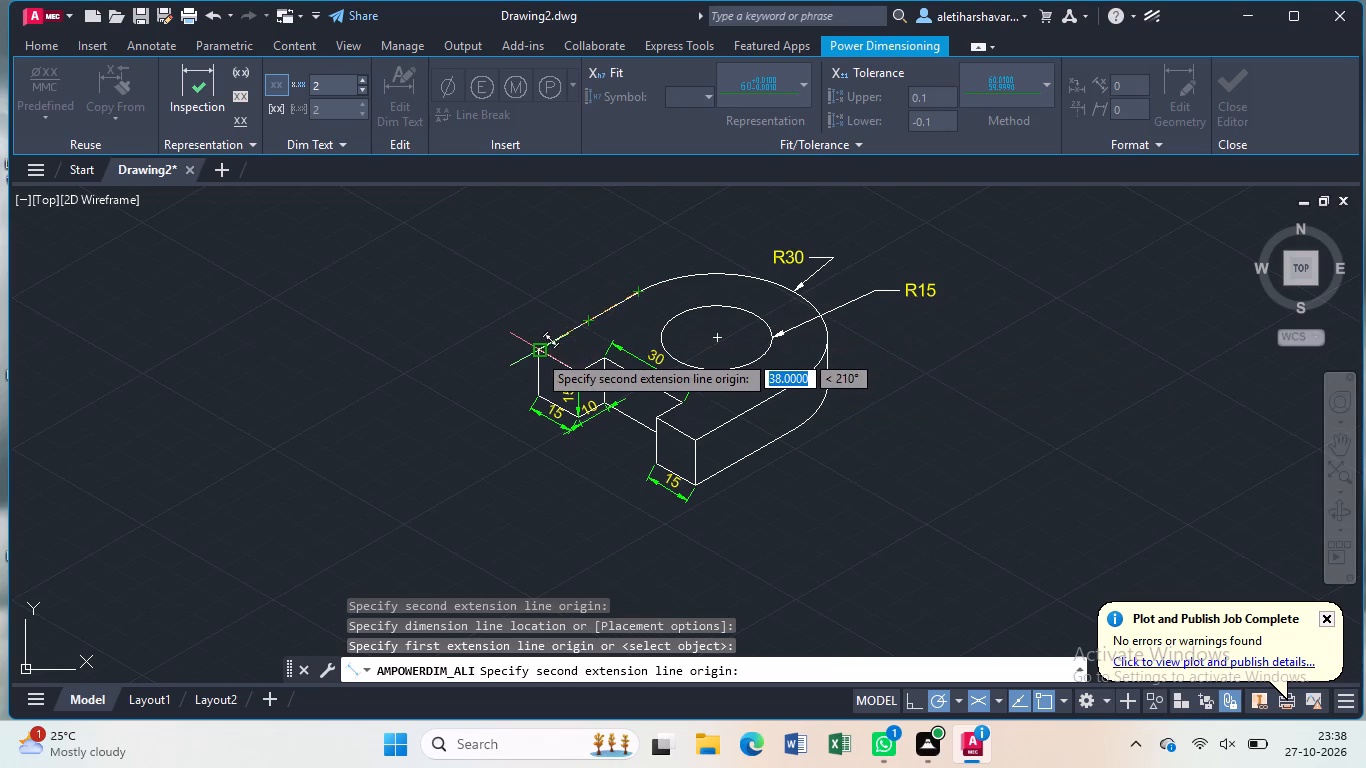
left_click(537, 353)
left_click(527, 343)
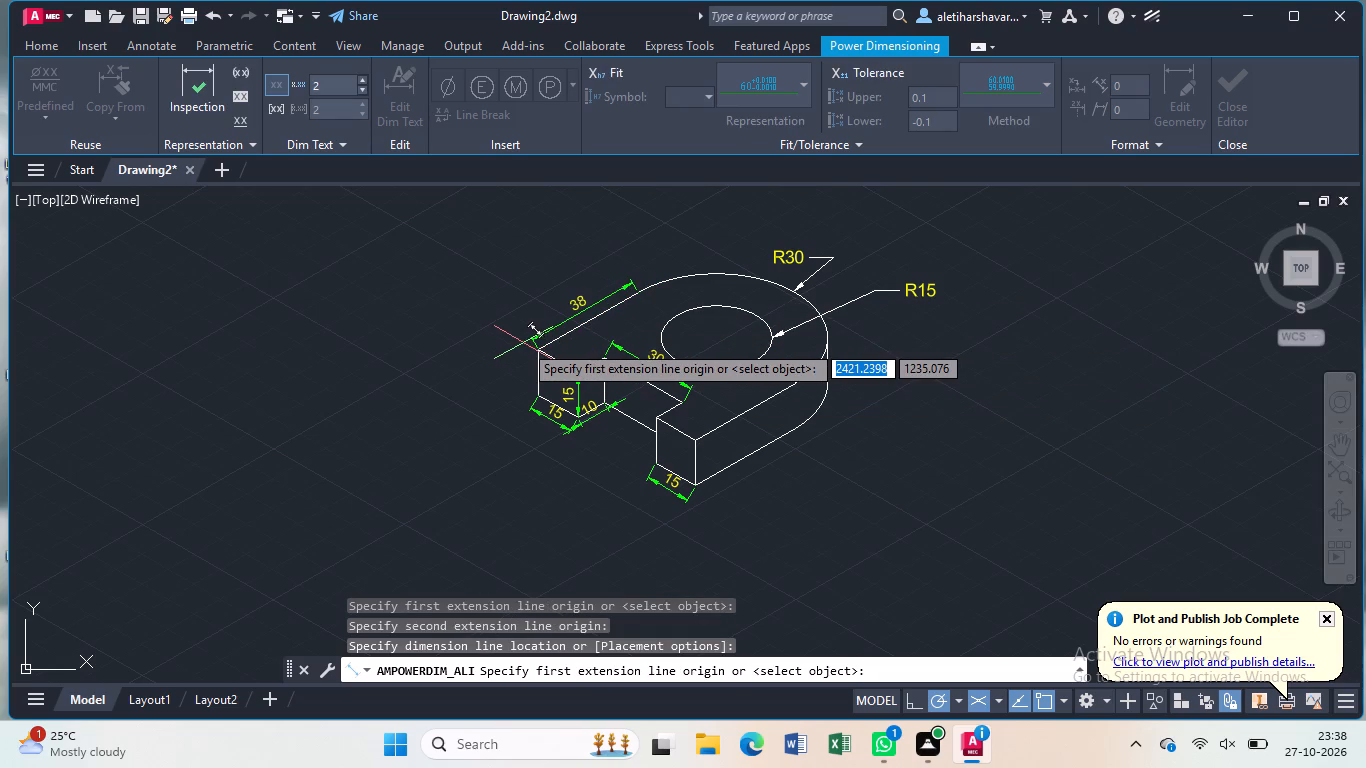
key("Escape")
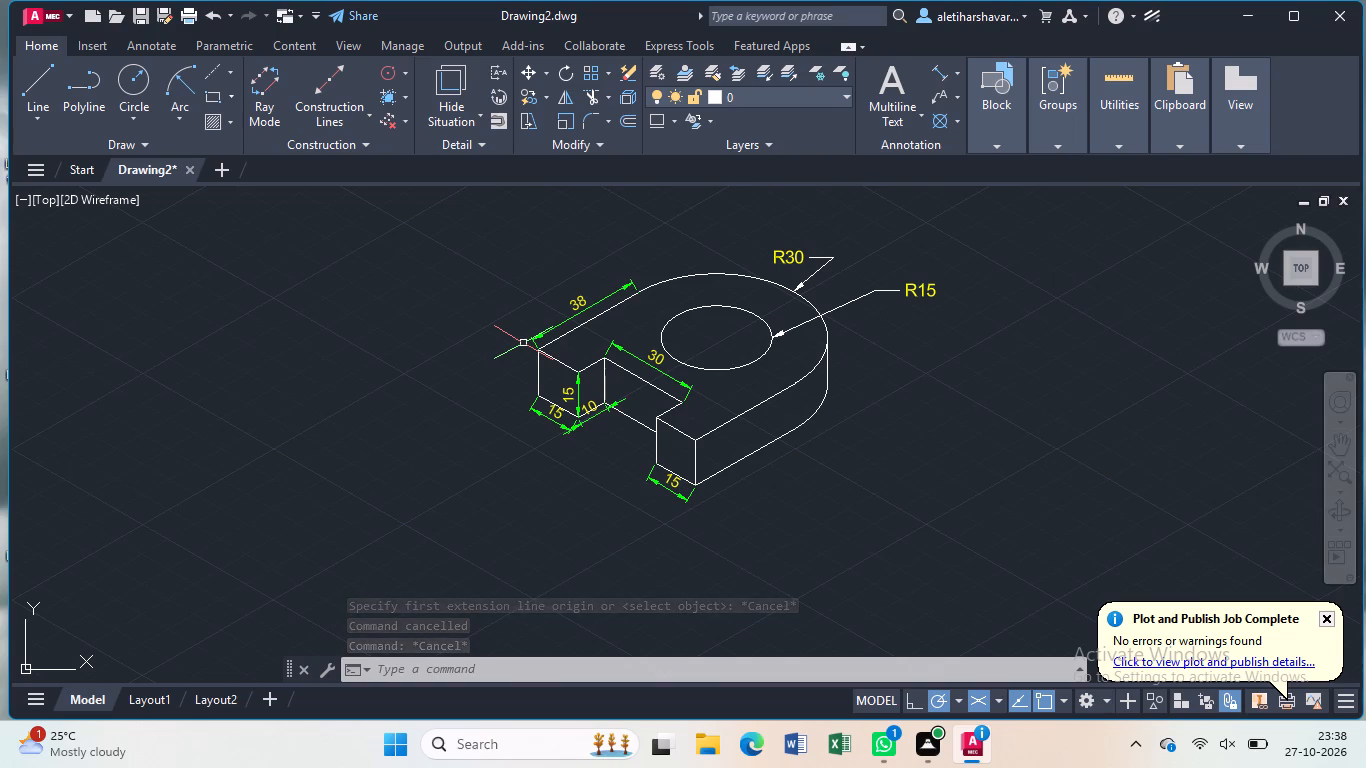
key("Escape")
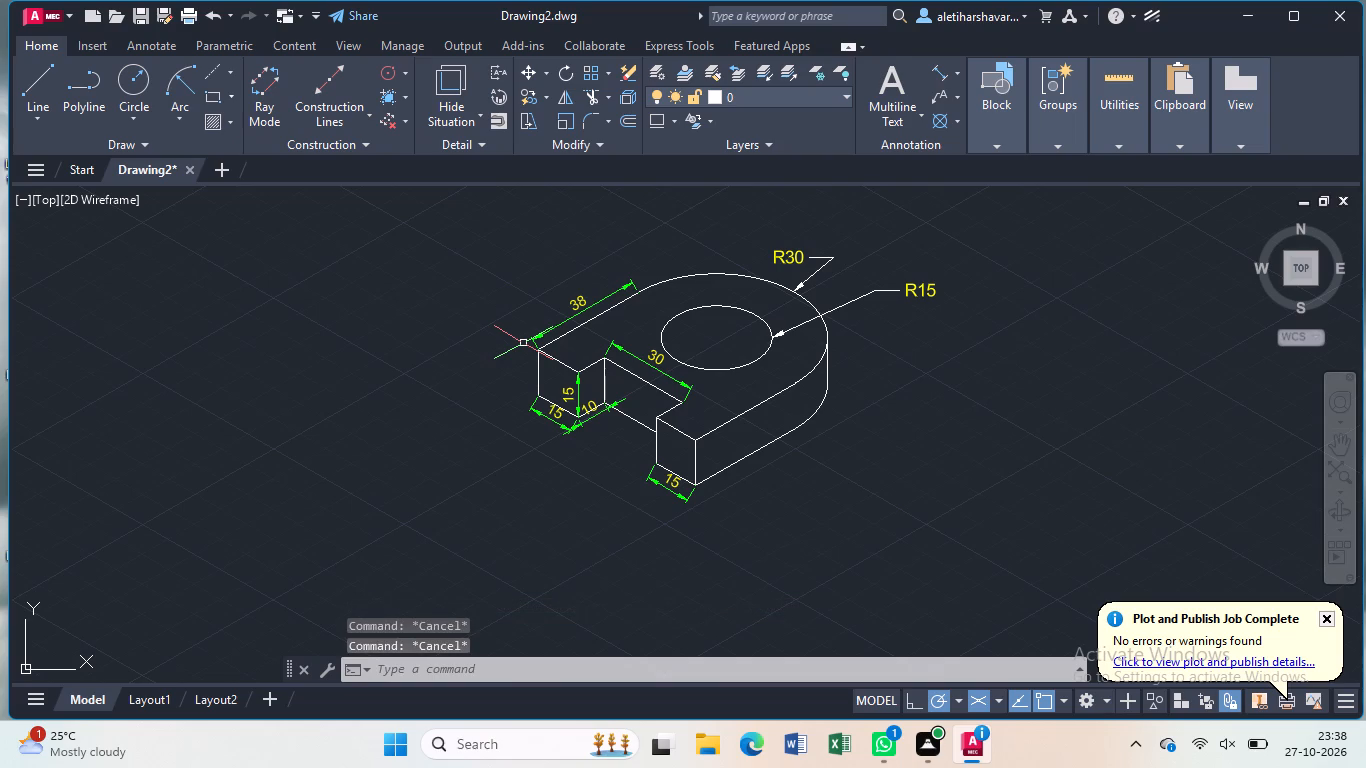
Set the current linetype to a dash-dot ACAD_ISO type and draw a 30° centerline through the bore centre, from beyond the rounded end to the recess.
key("ctrl+1")
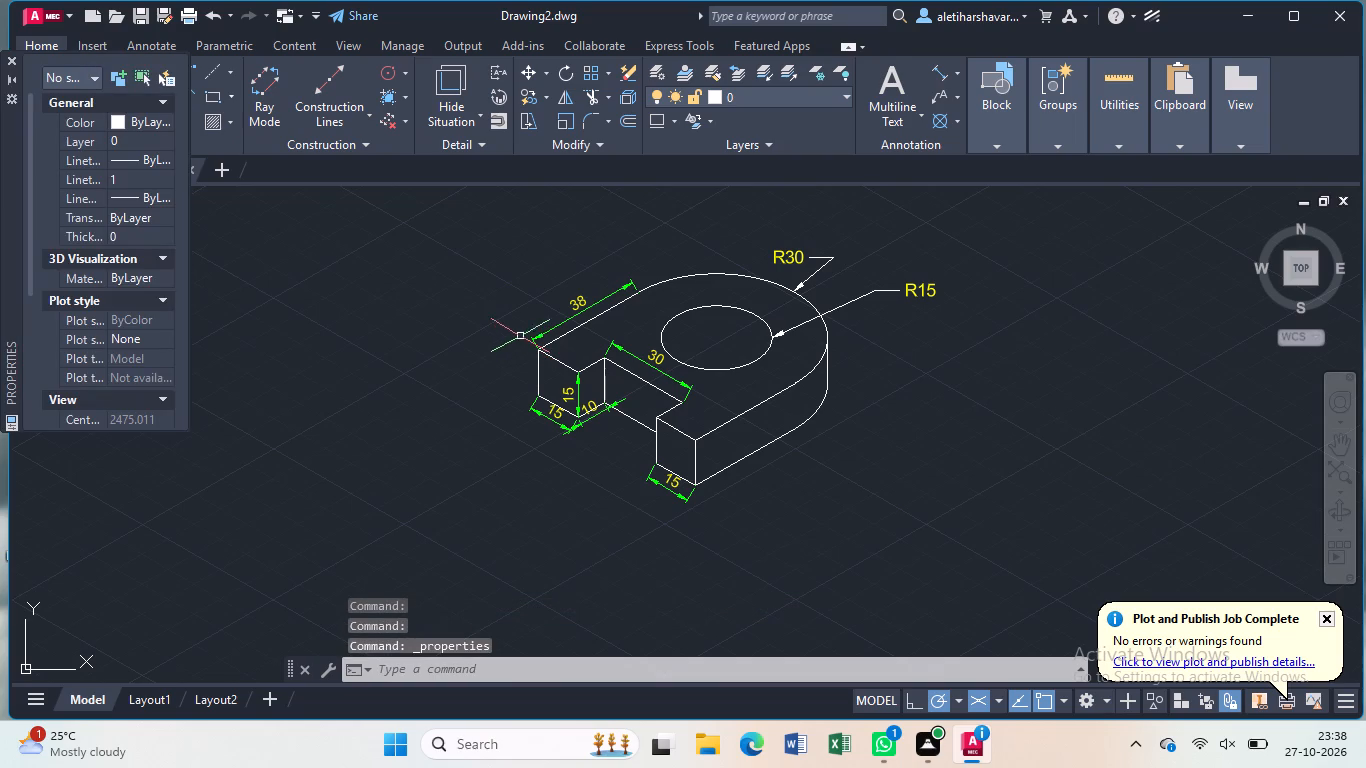
left_click(163, 158)
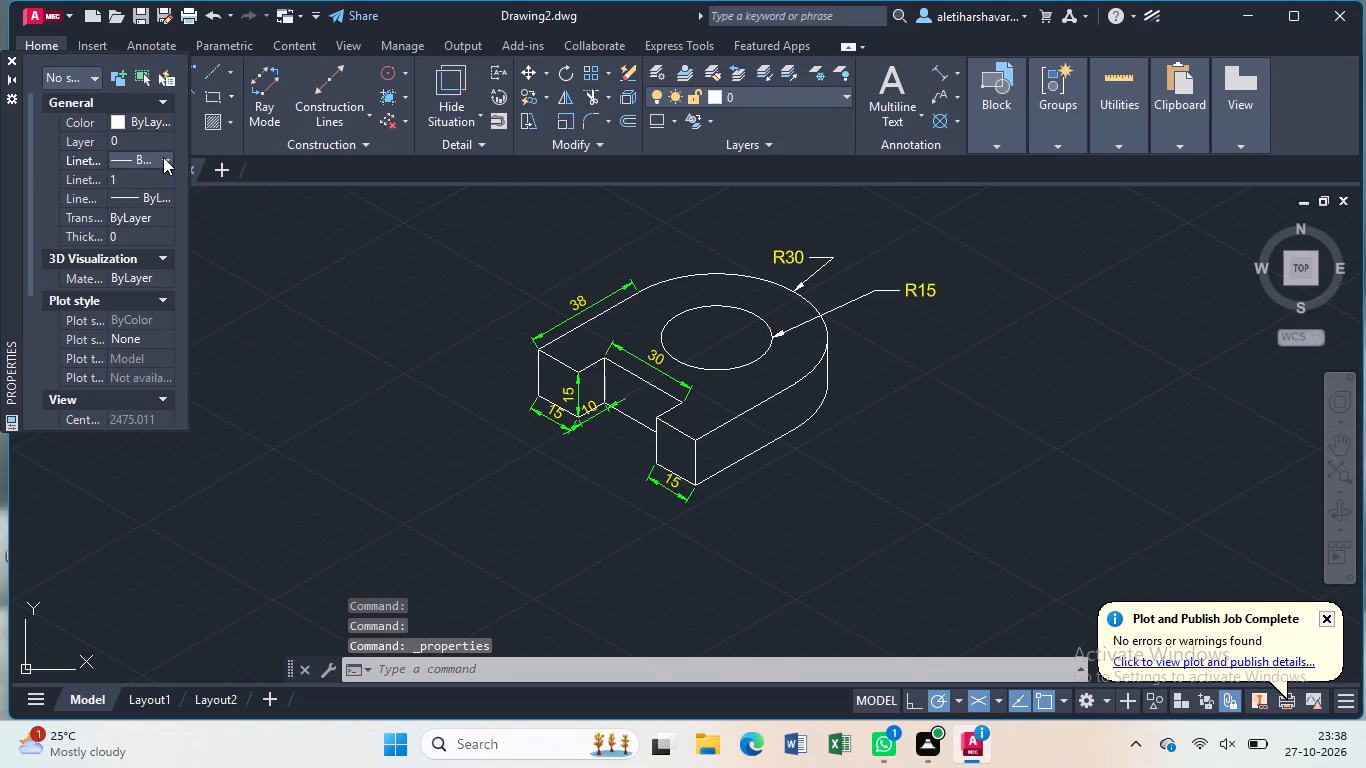
left_click(163, 157)
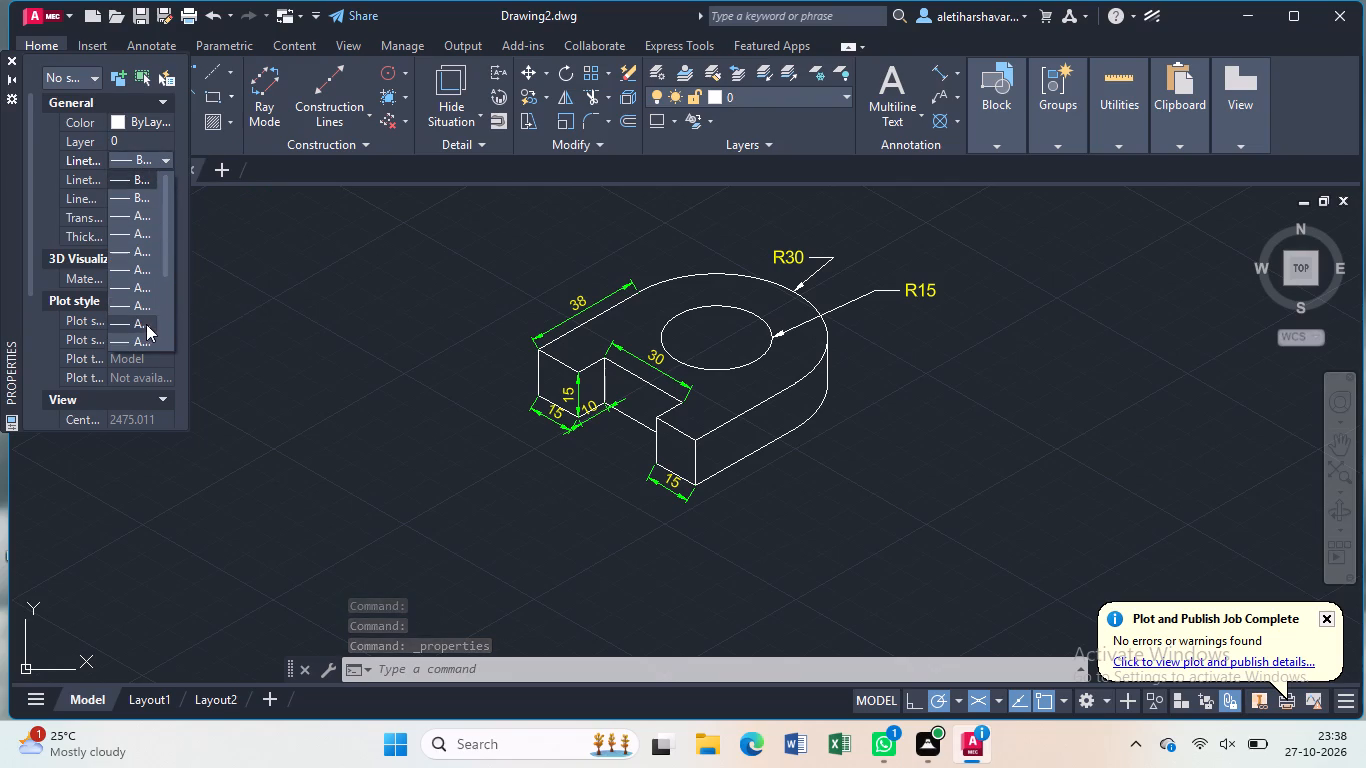
left_click(146, 325)
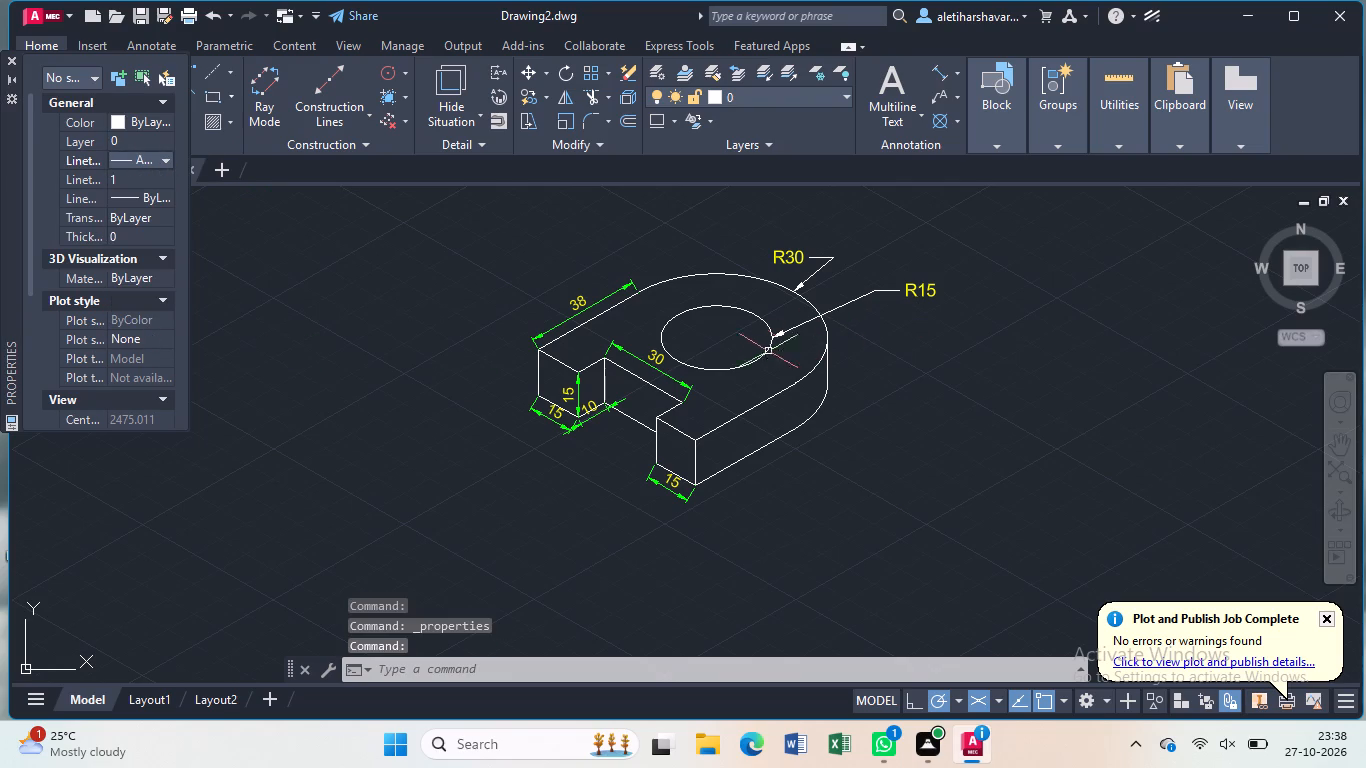
key("l")
key("Return")
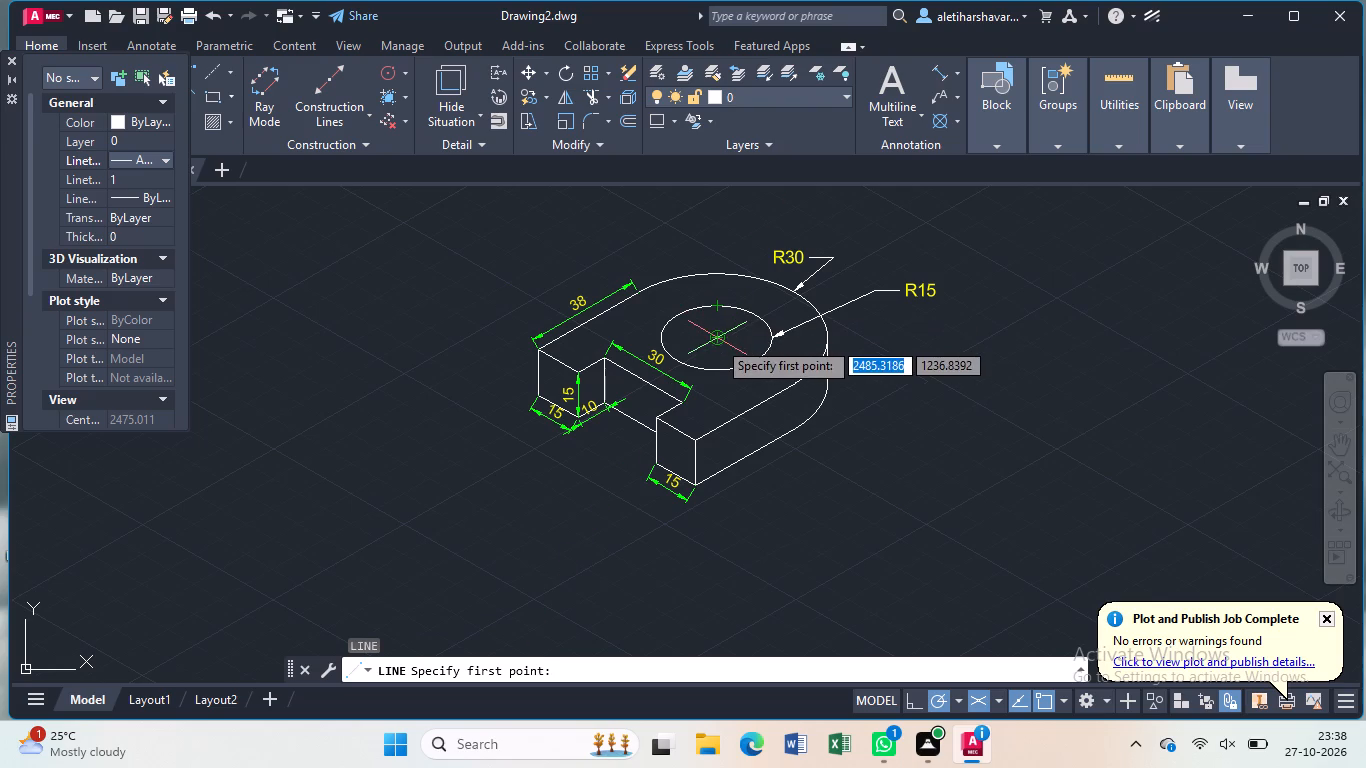
left_click(826, 280)
left_click(600, 409)
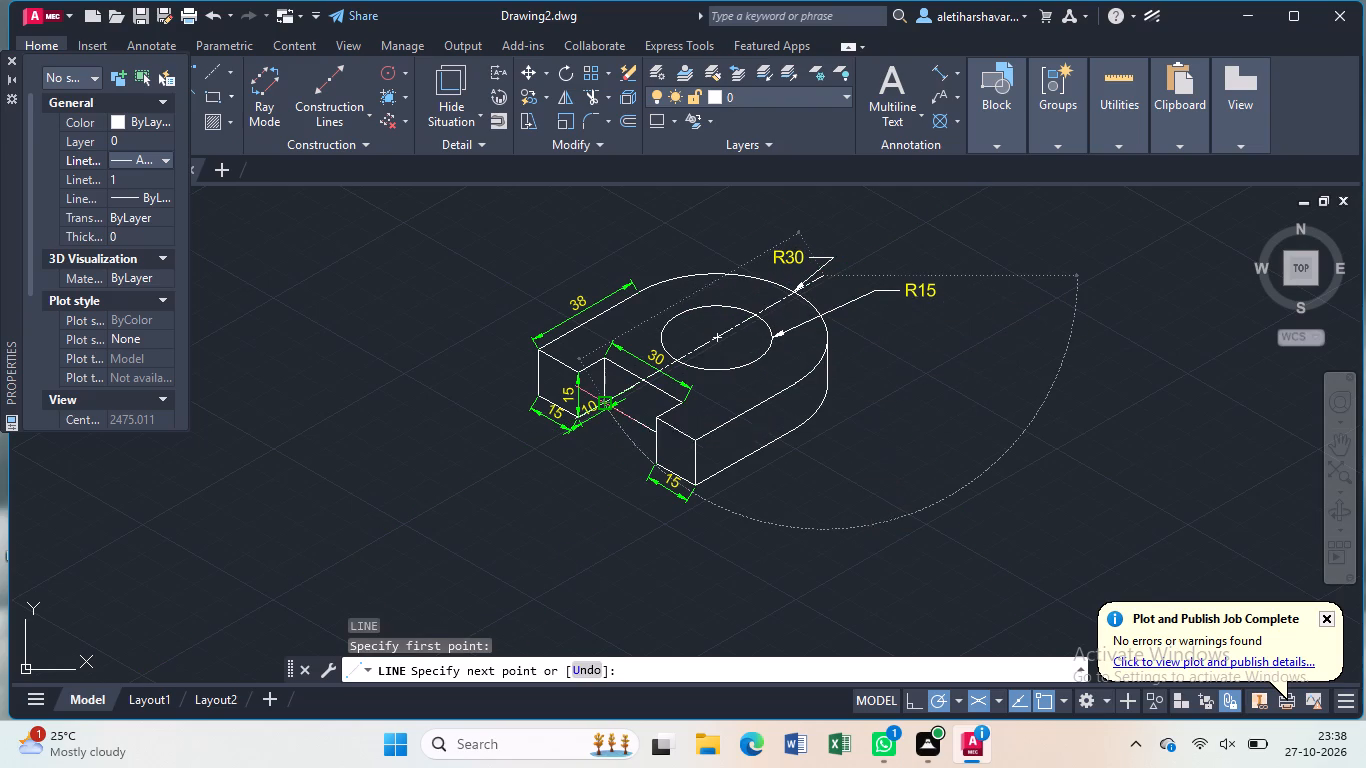
key("Escape")
Draw a second dash-dot centerline across the bore at 150°, about 43 units long, passing through its centre and slightly past both sides.
key("l")
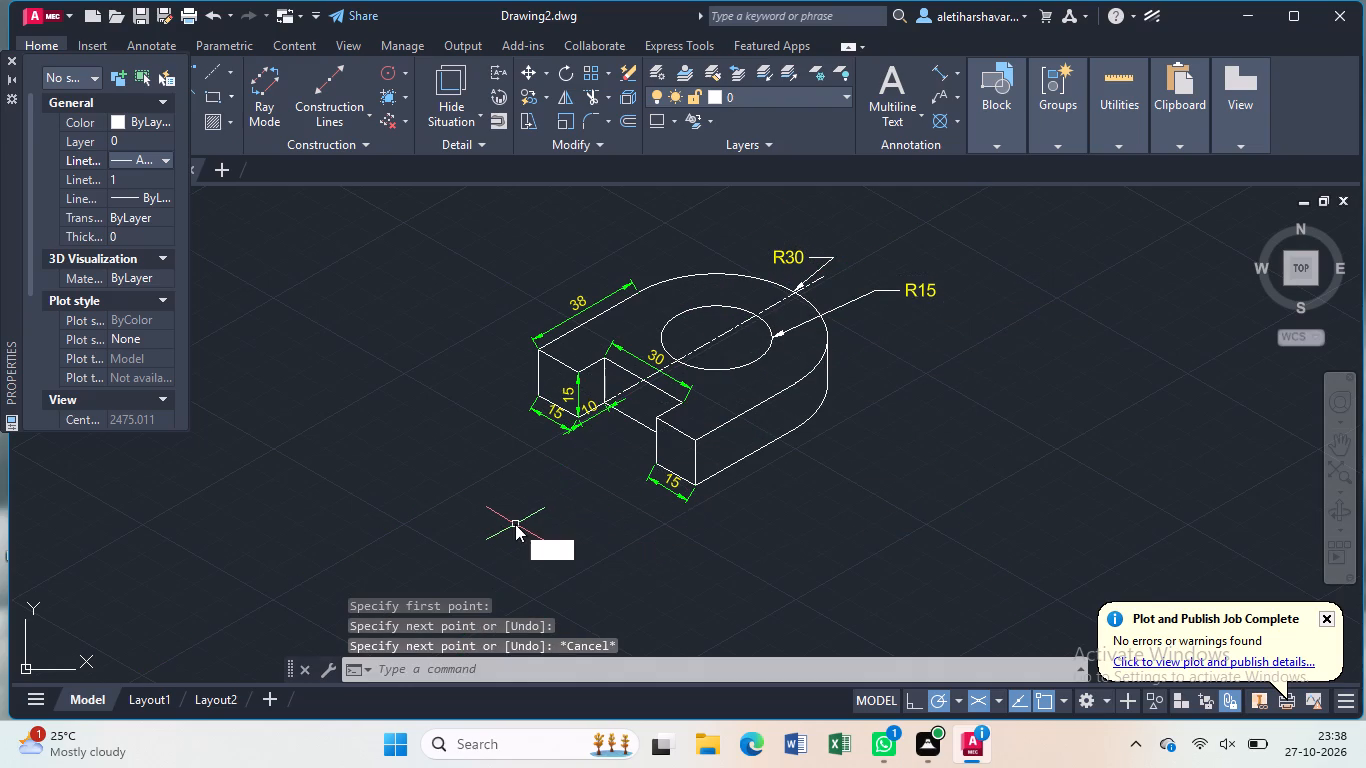
key("Return")
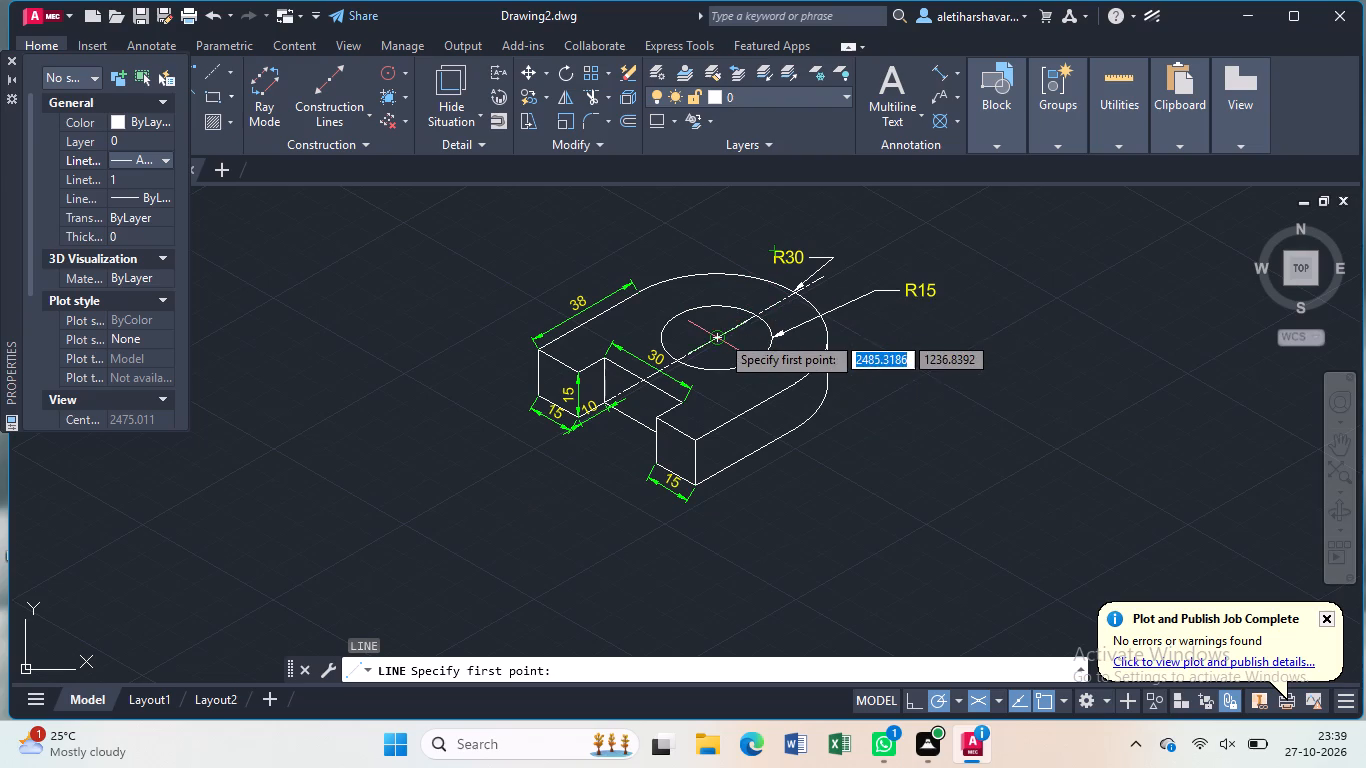
left_click(784, 375)
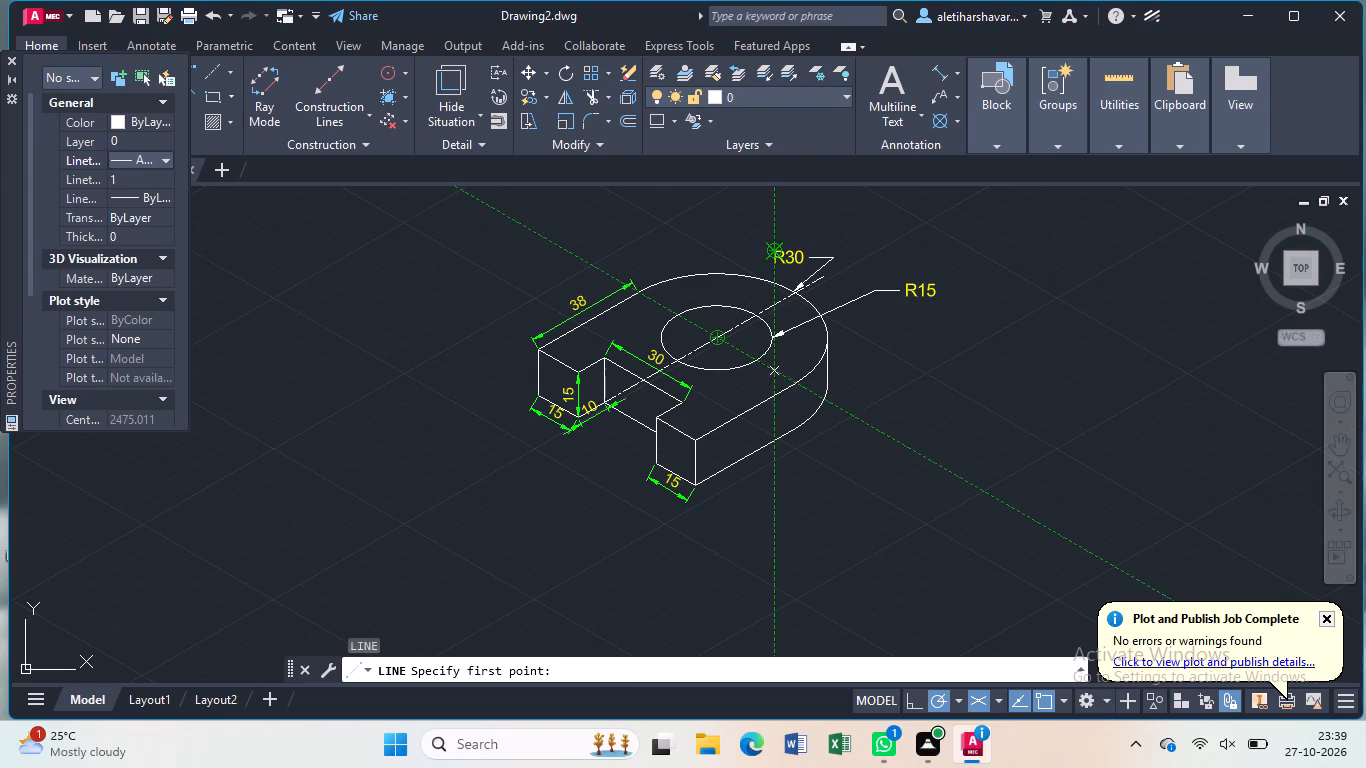
left_click(663, 305)
key("Escape")
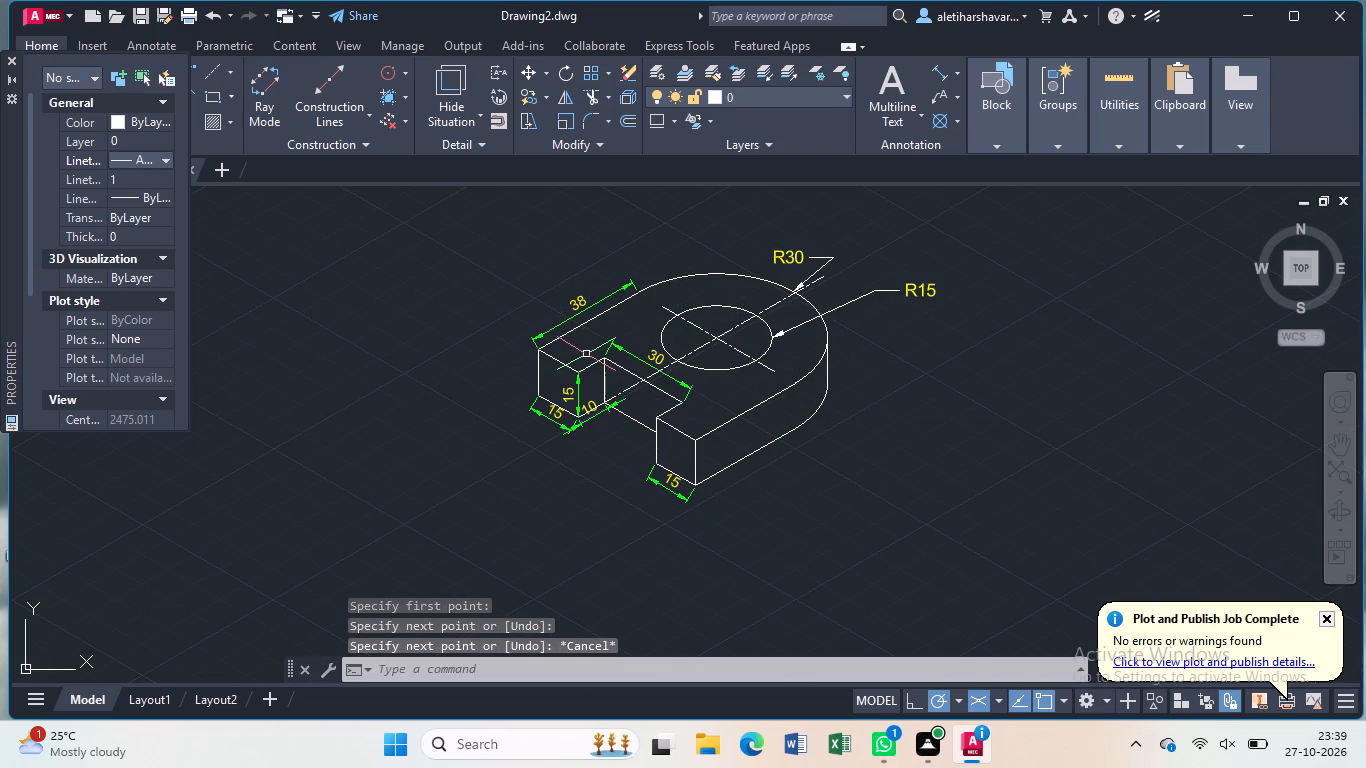
Set the current linetype back to ByLayer and close the object properties palette.
left_click(161, 159)
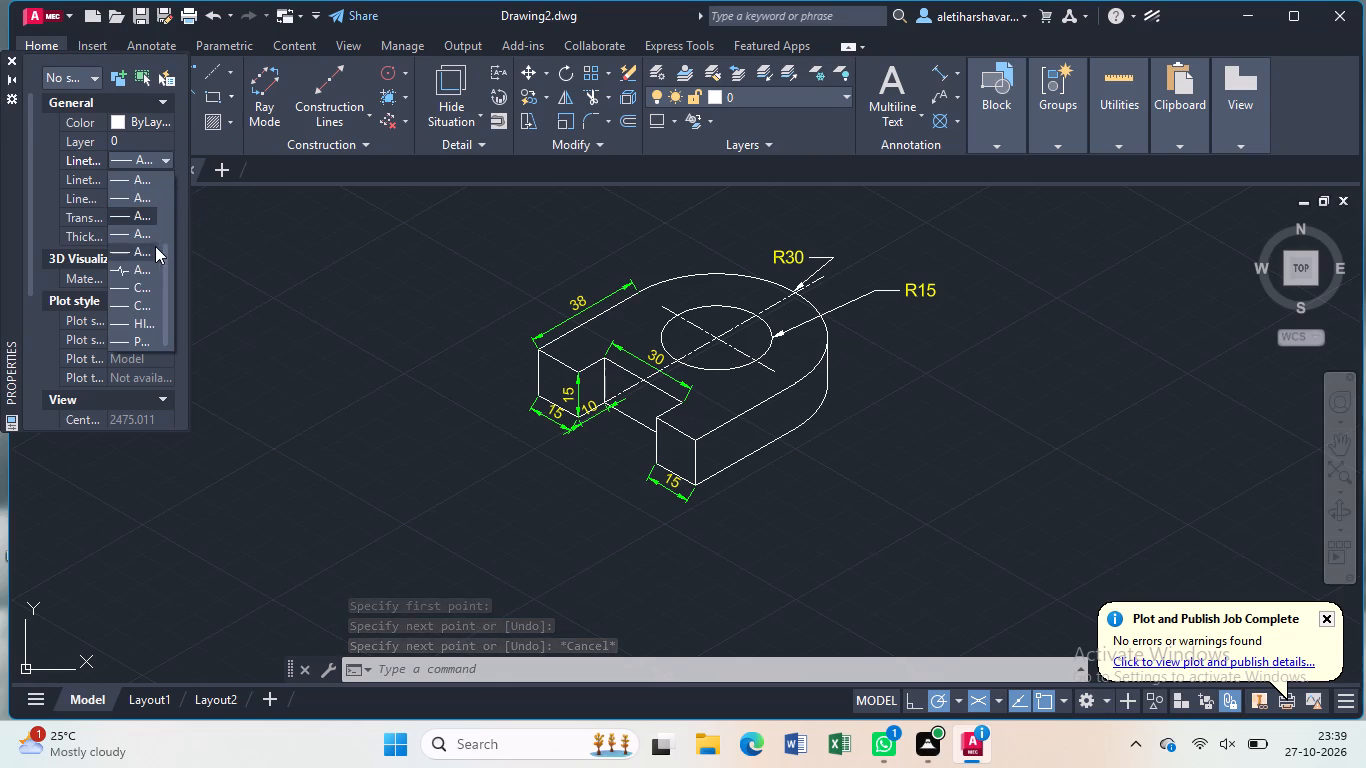
scroll(155, 246, "up", 8)
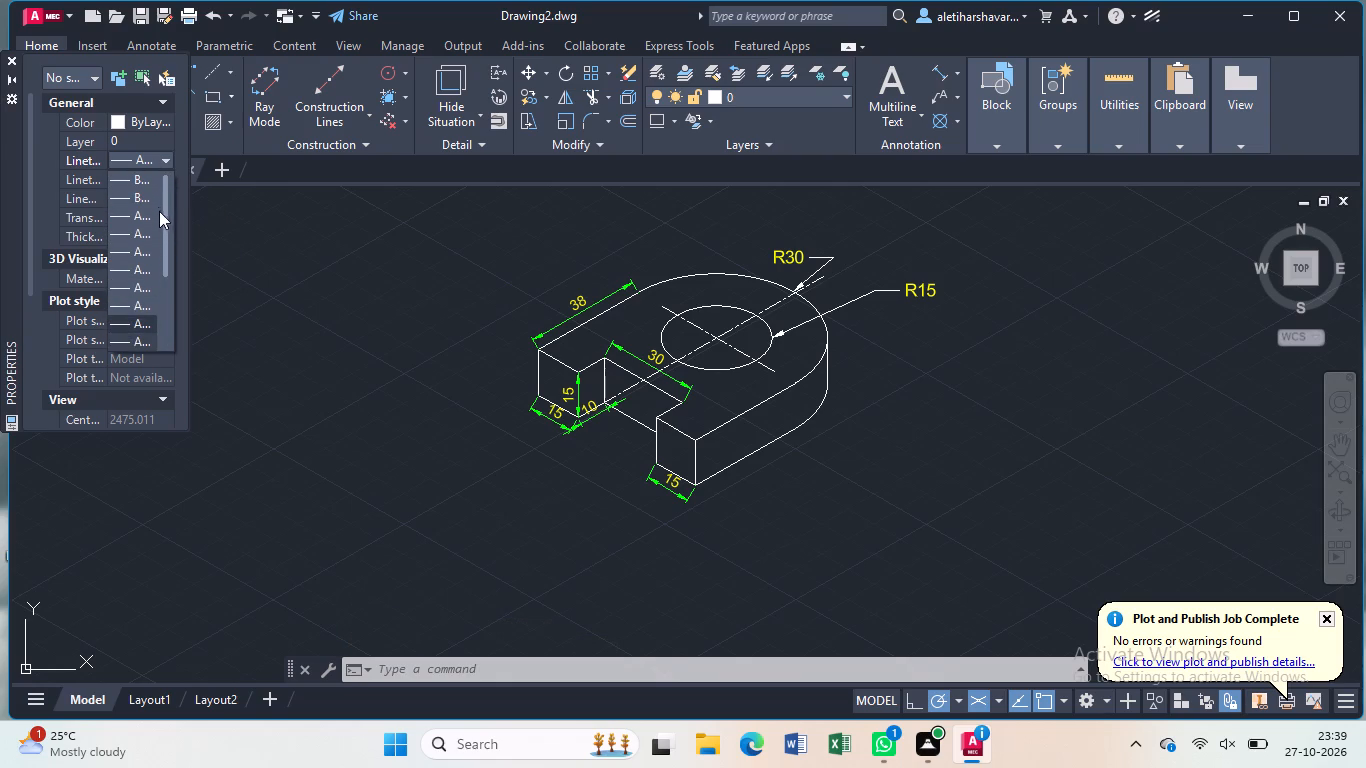
left_click(146, 174)
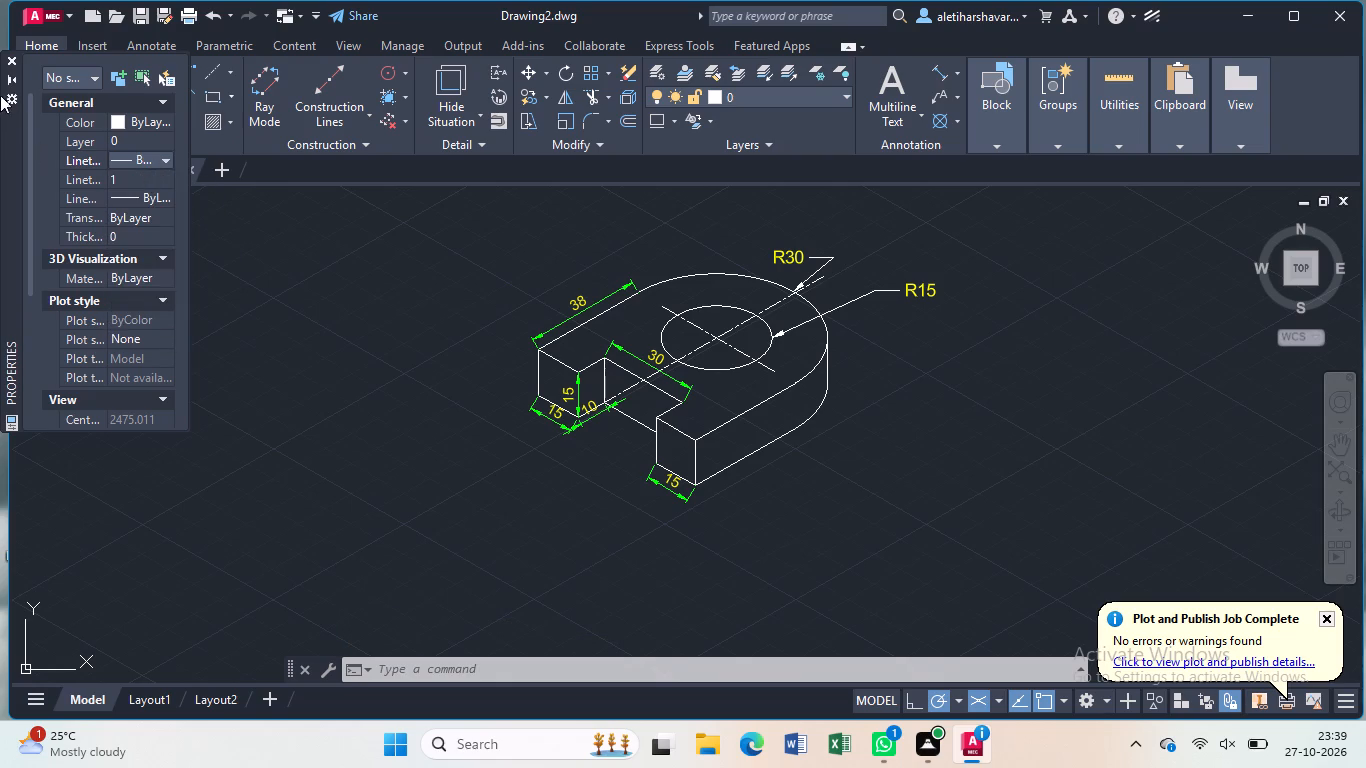
left_click(7, 59)
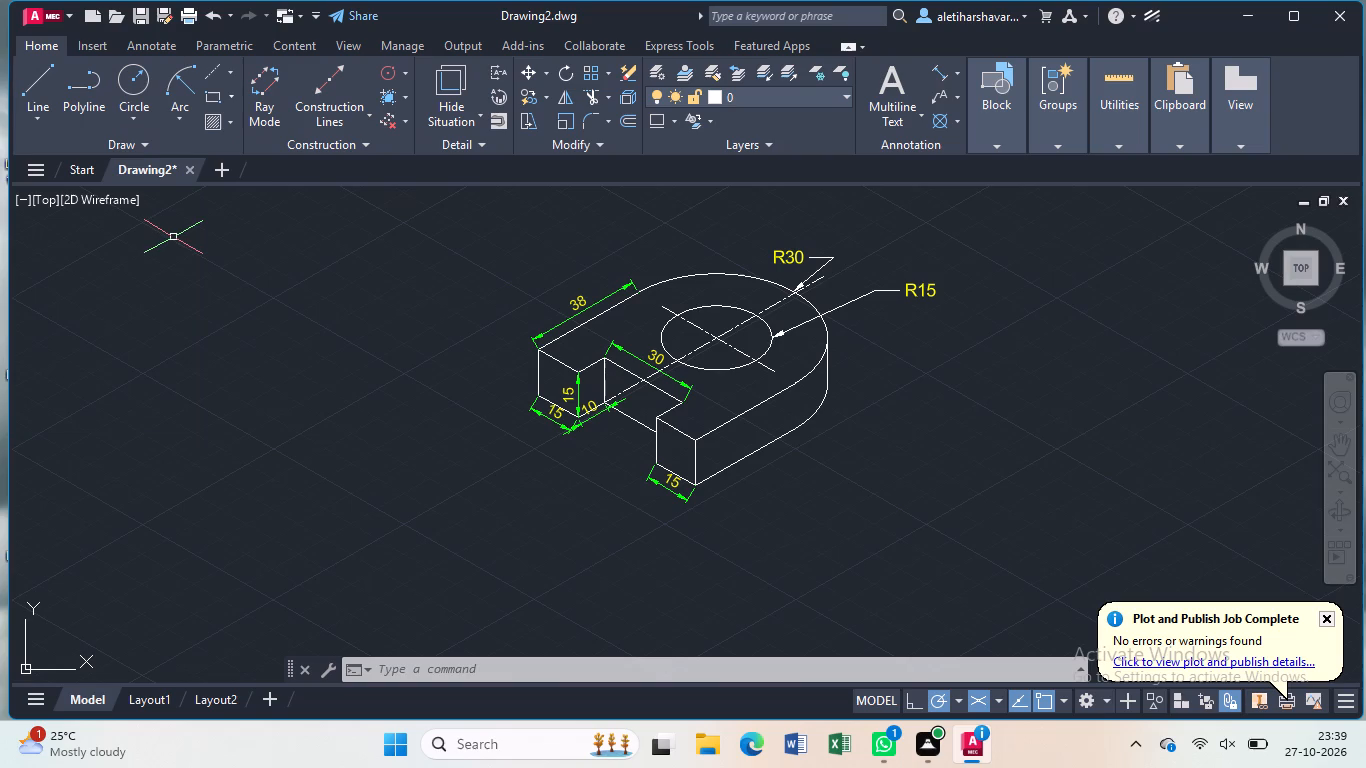
key("Escape")
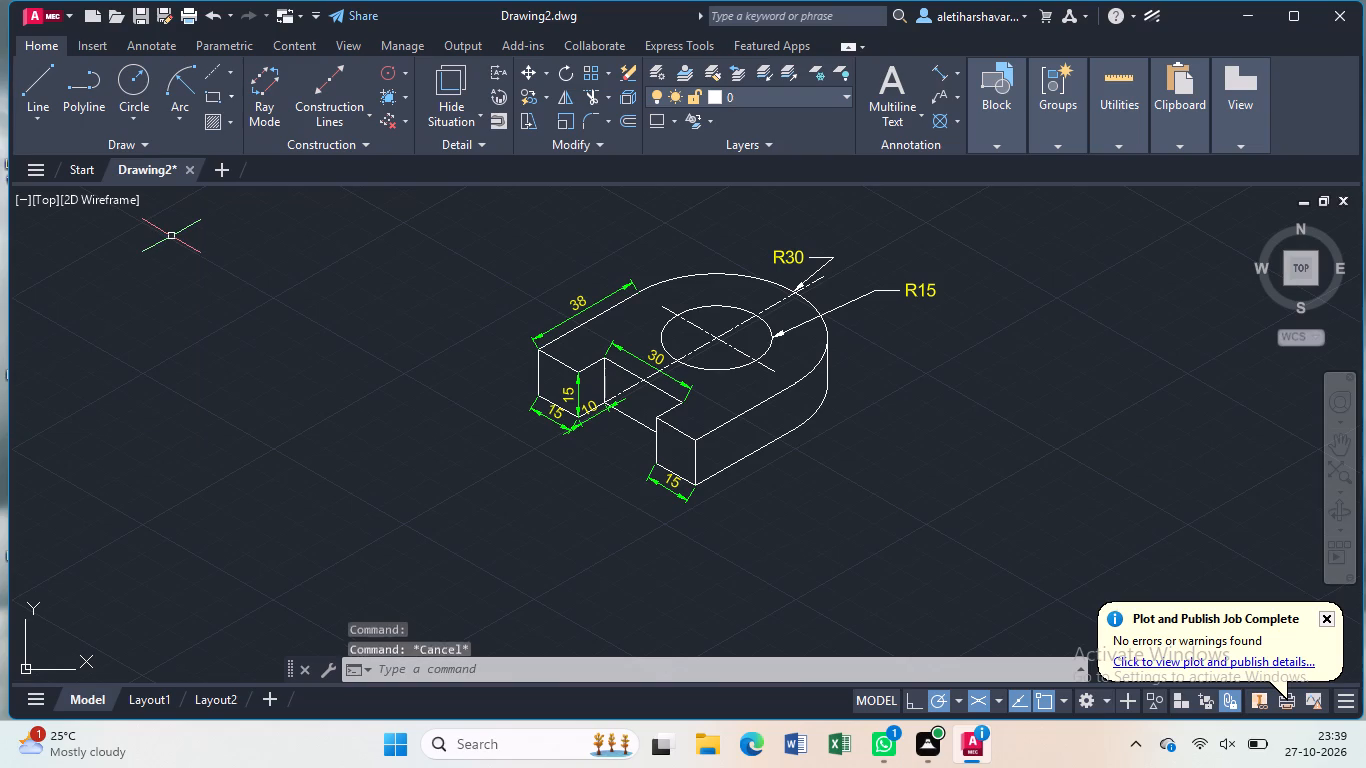
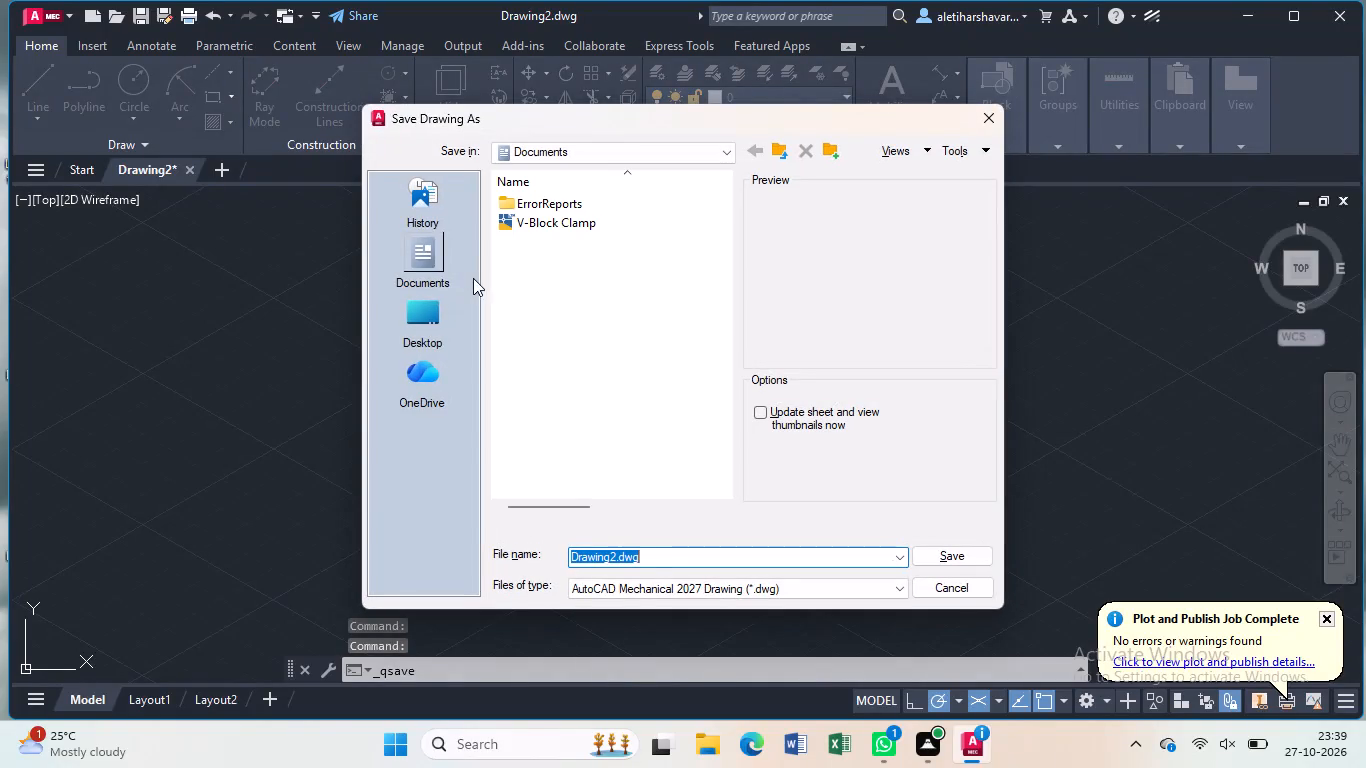
Save the drawing in Documents under the name "Eye Bracket with circular boss".
key("BackSpace")
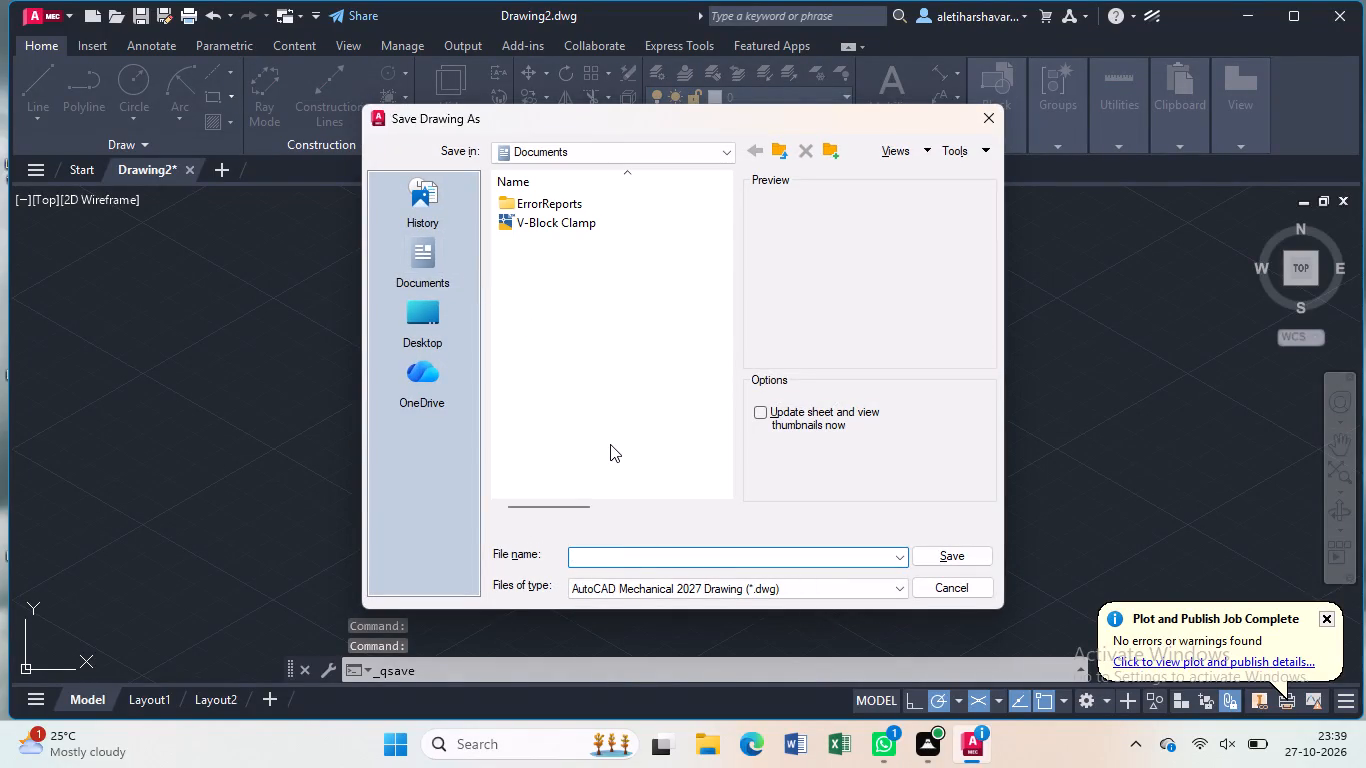
key("ctrl+s")
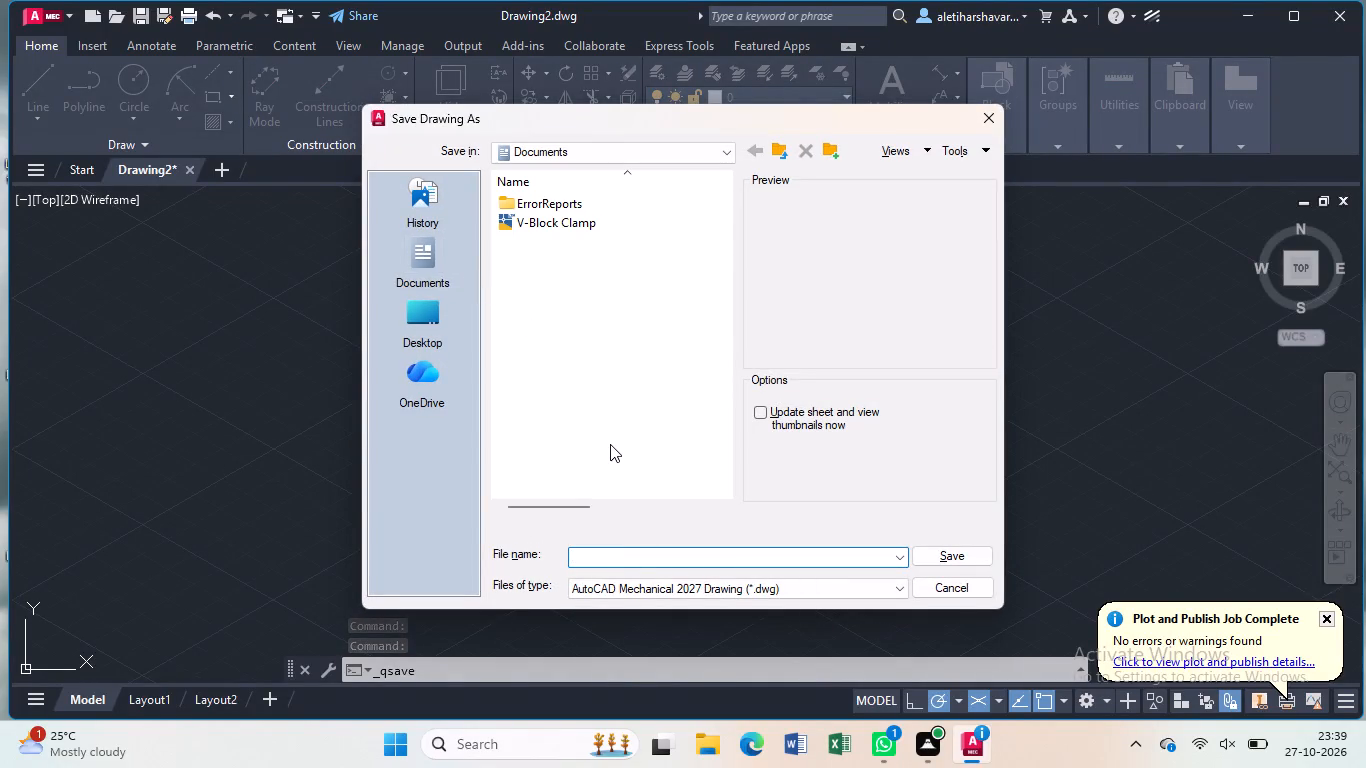
key("ctrl+v")
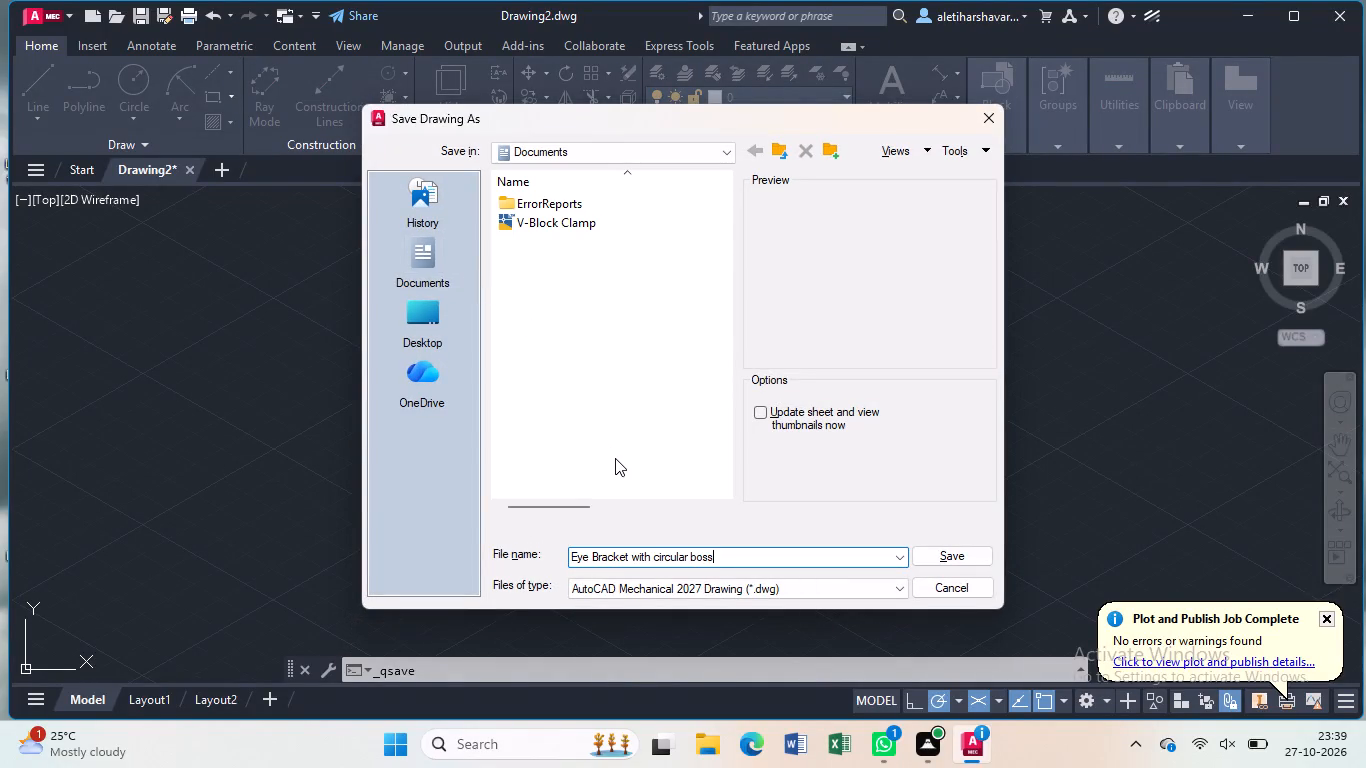
key("Return")
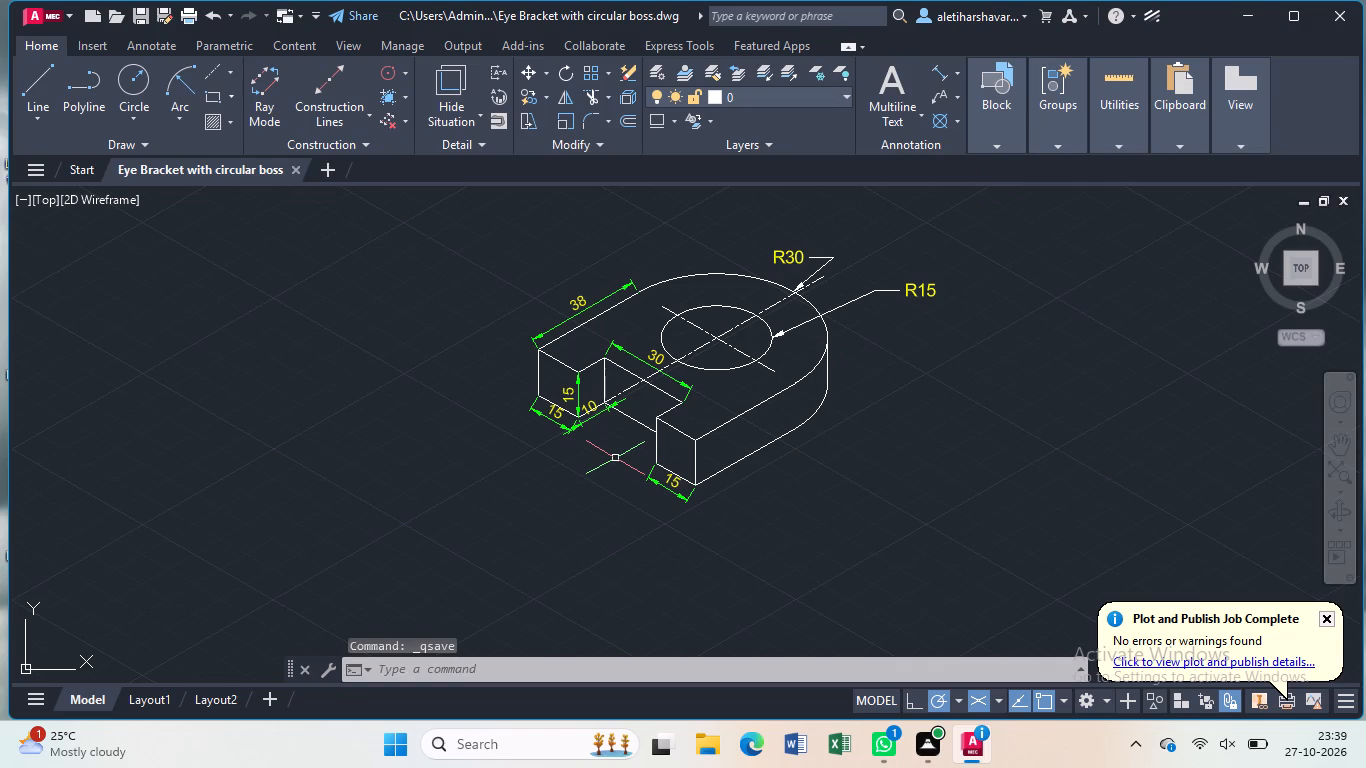
Set up a centred landscape plot on ISO A4 (297.00 x 210.00 MM) paper using the DWG To PDF.pc3 plotter.
type("pl")
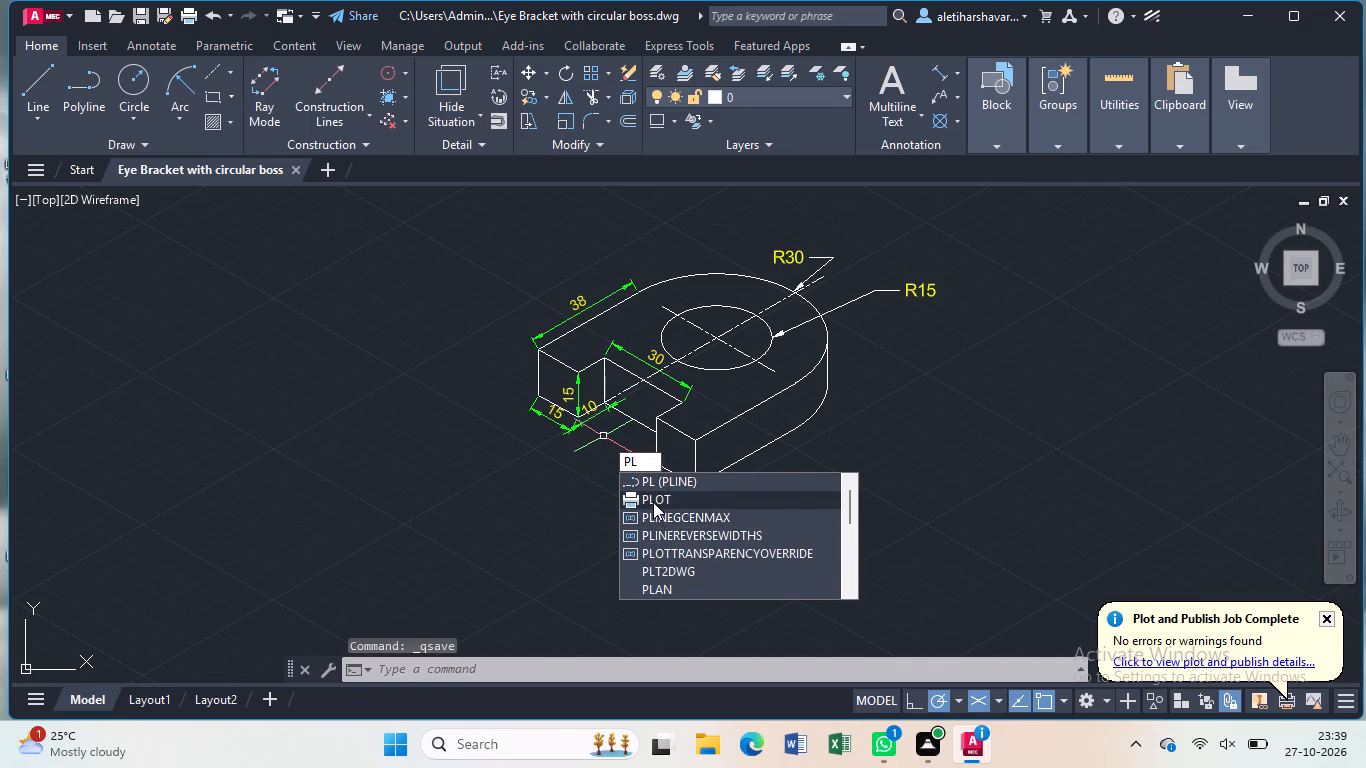
left_click(653, 502)
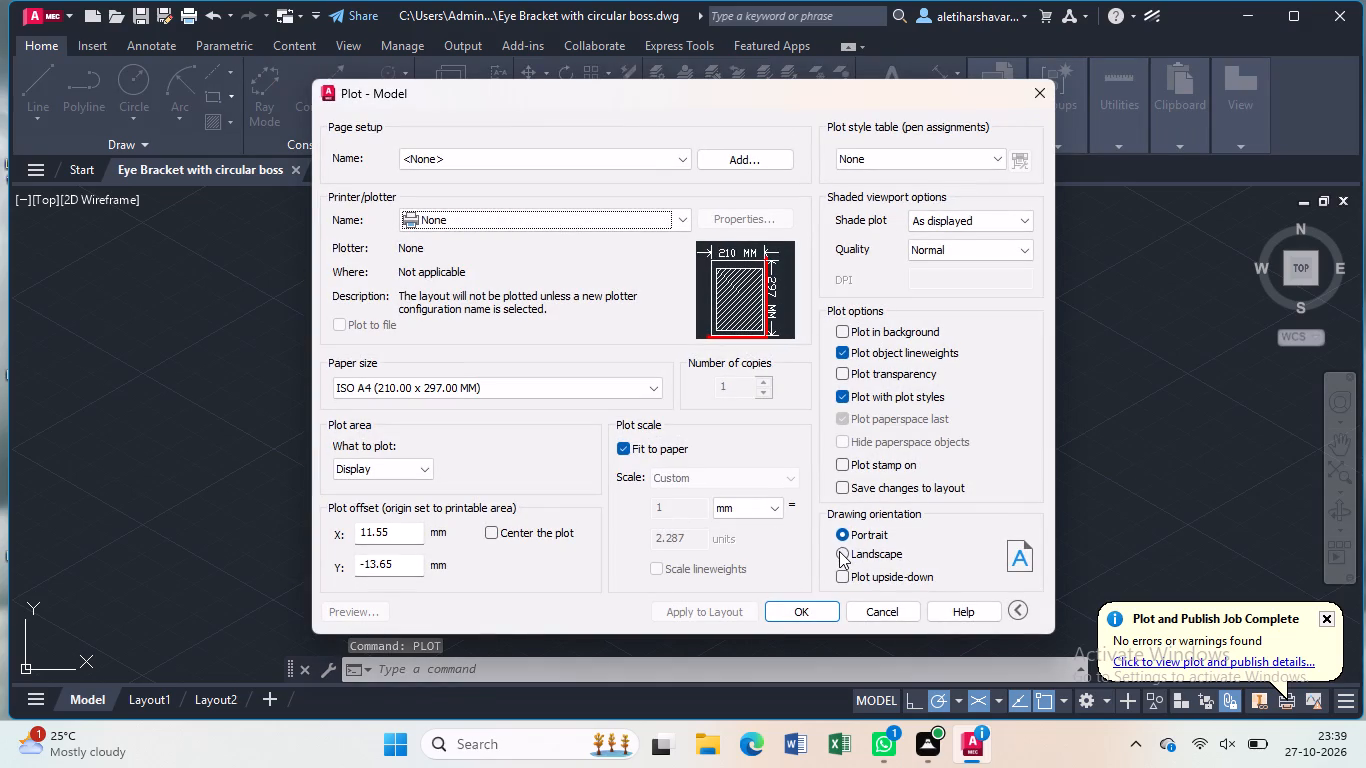
left_click(839, 551)
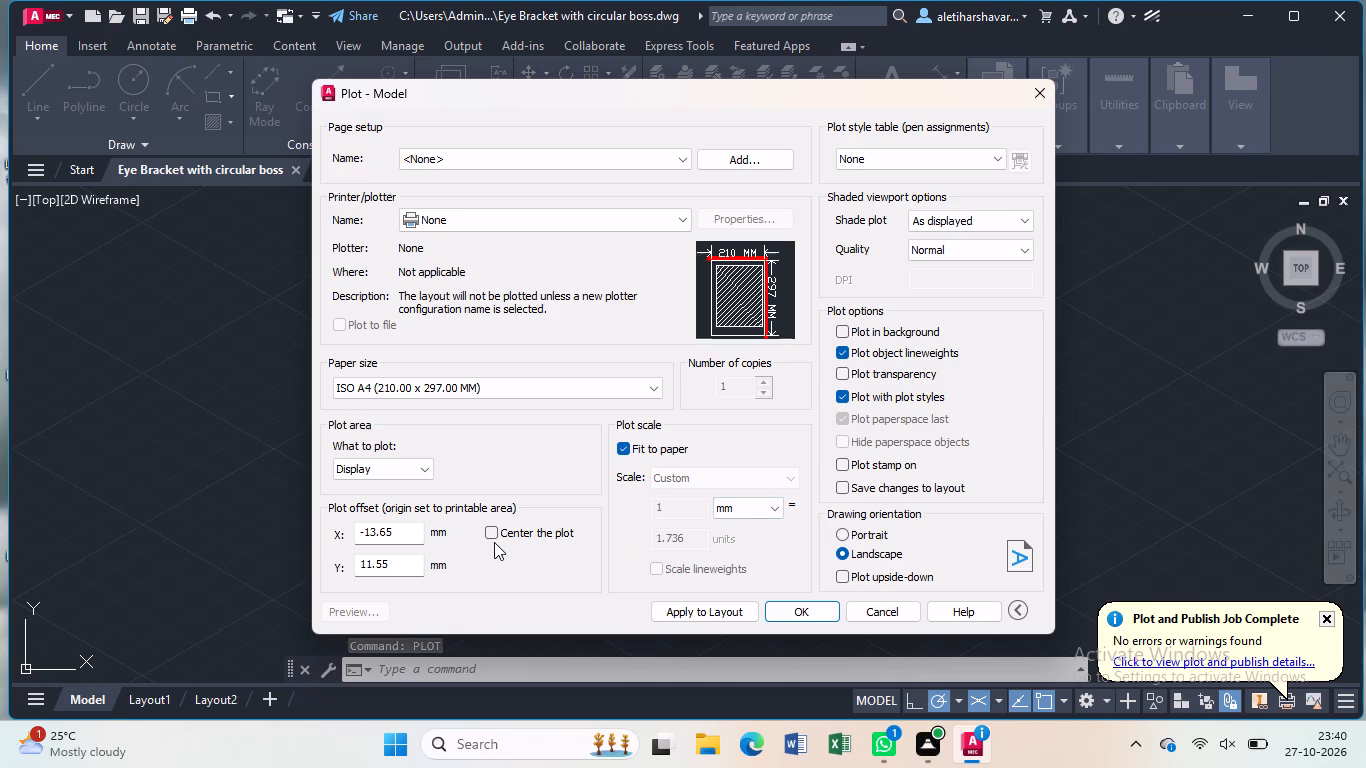
left_click(493, 535)
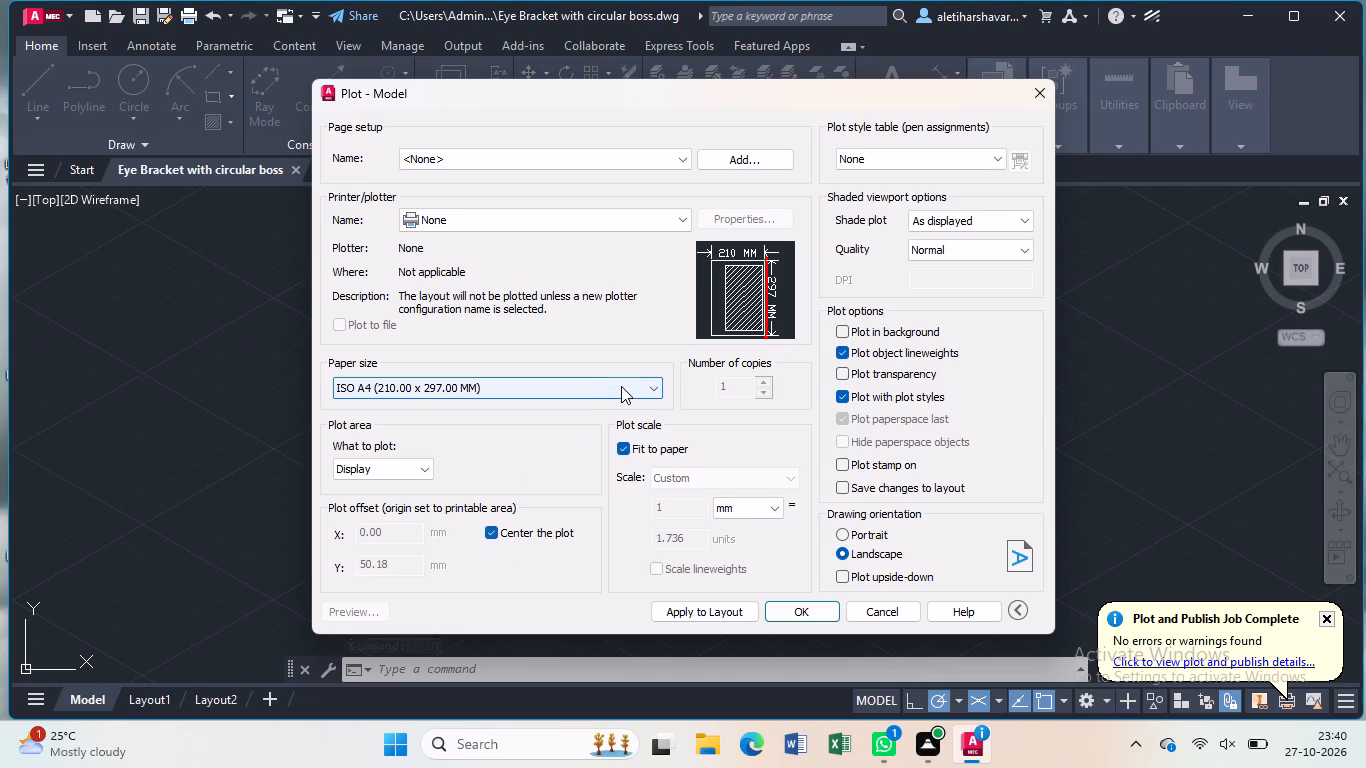
left_click(646, 388)
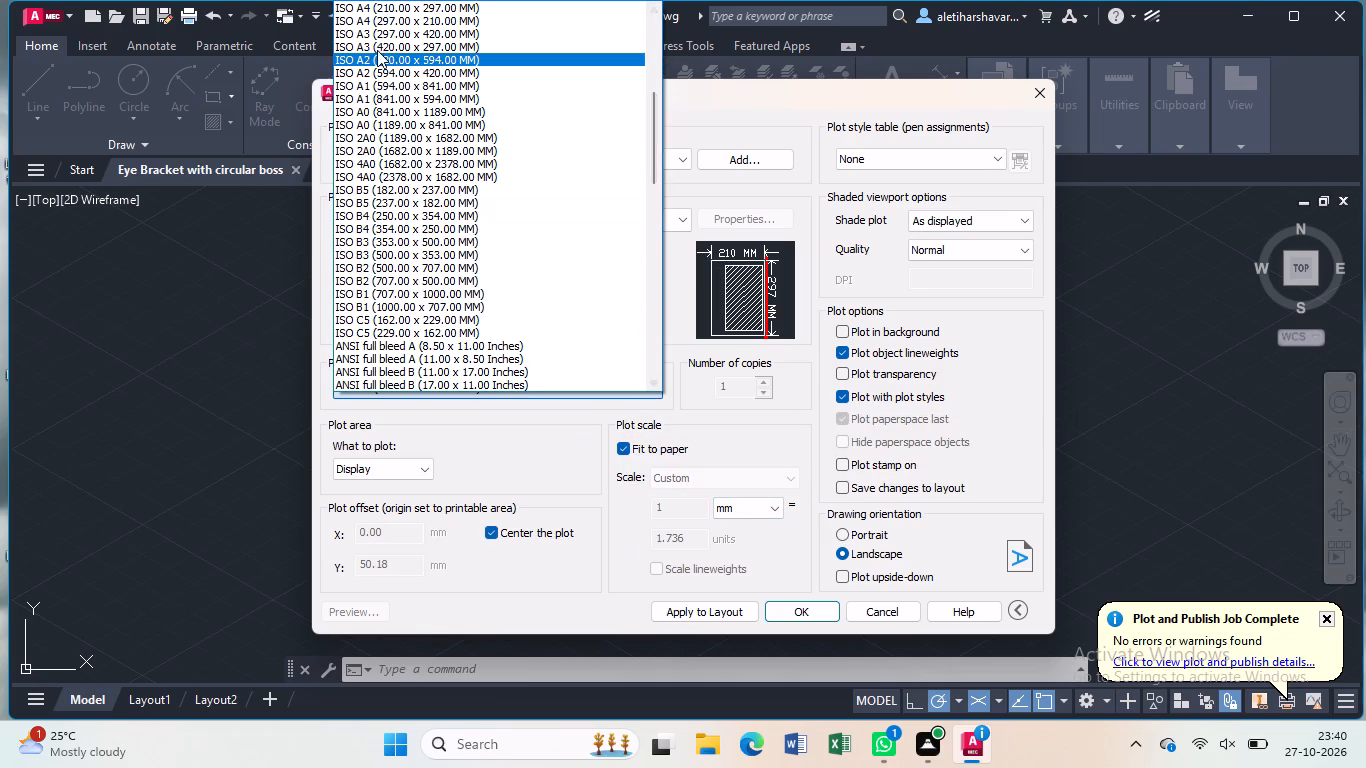
left_click(367, 18)
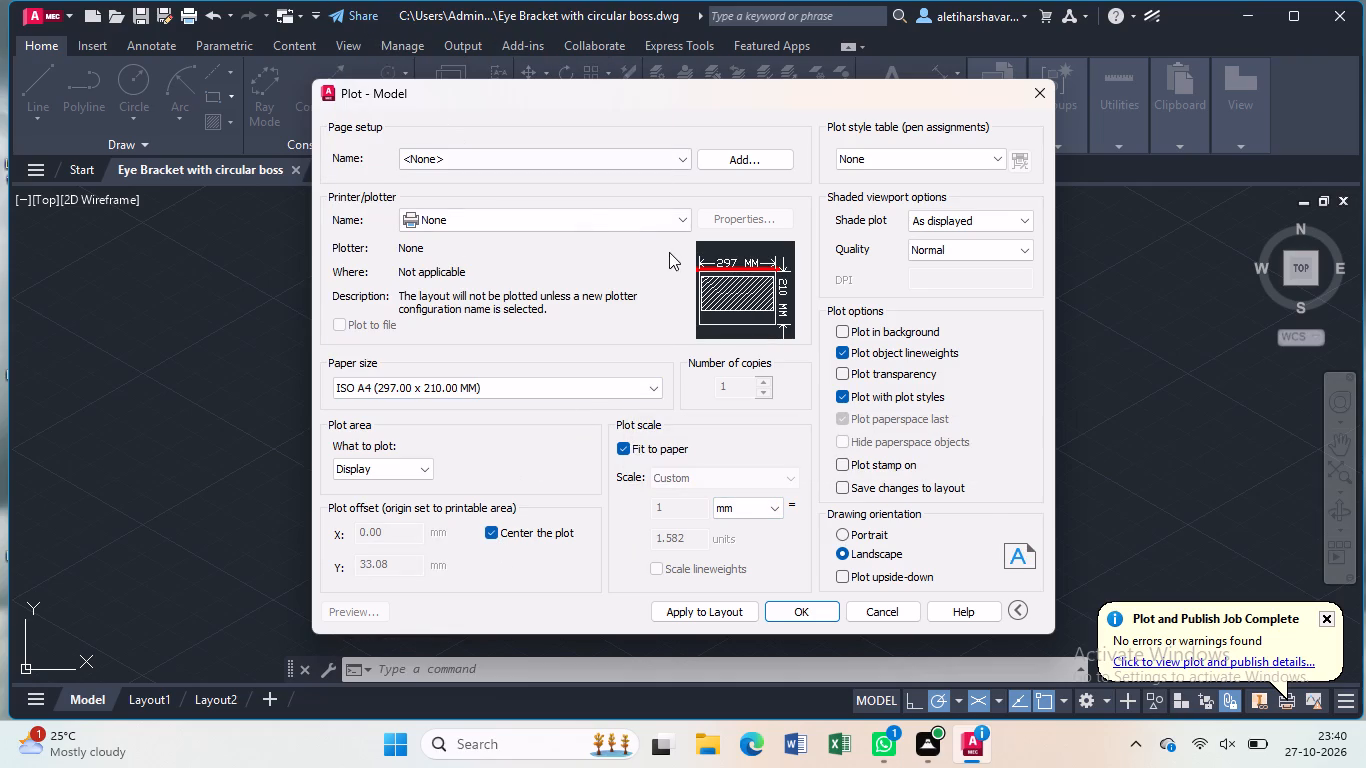
left_click(675, 220)
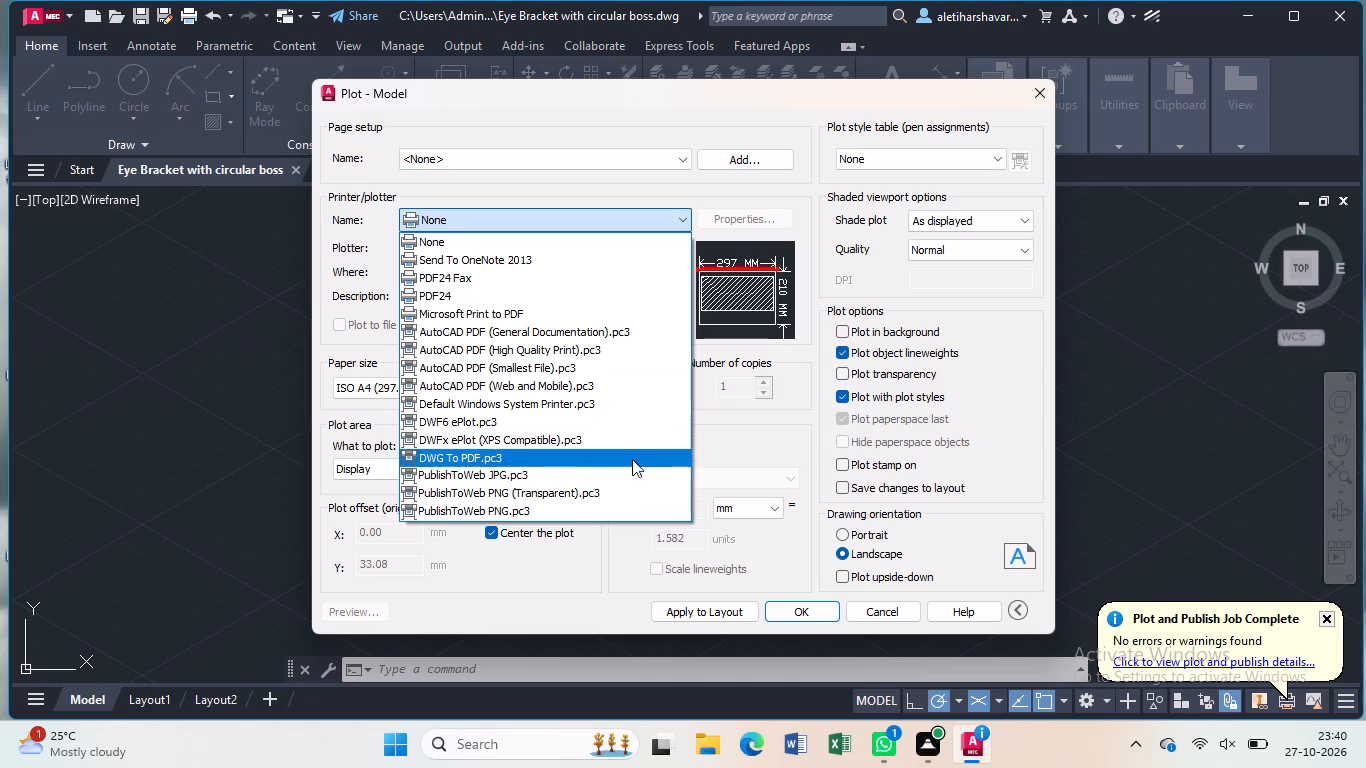
left_click(627, 462)
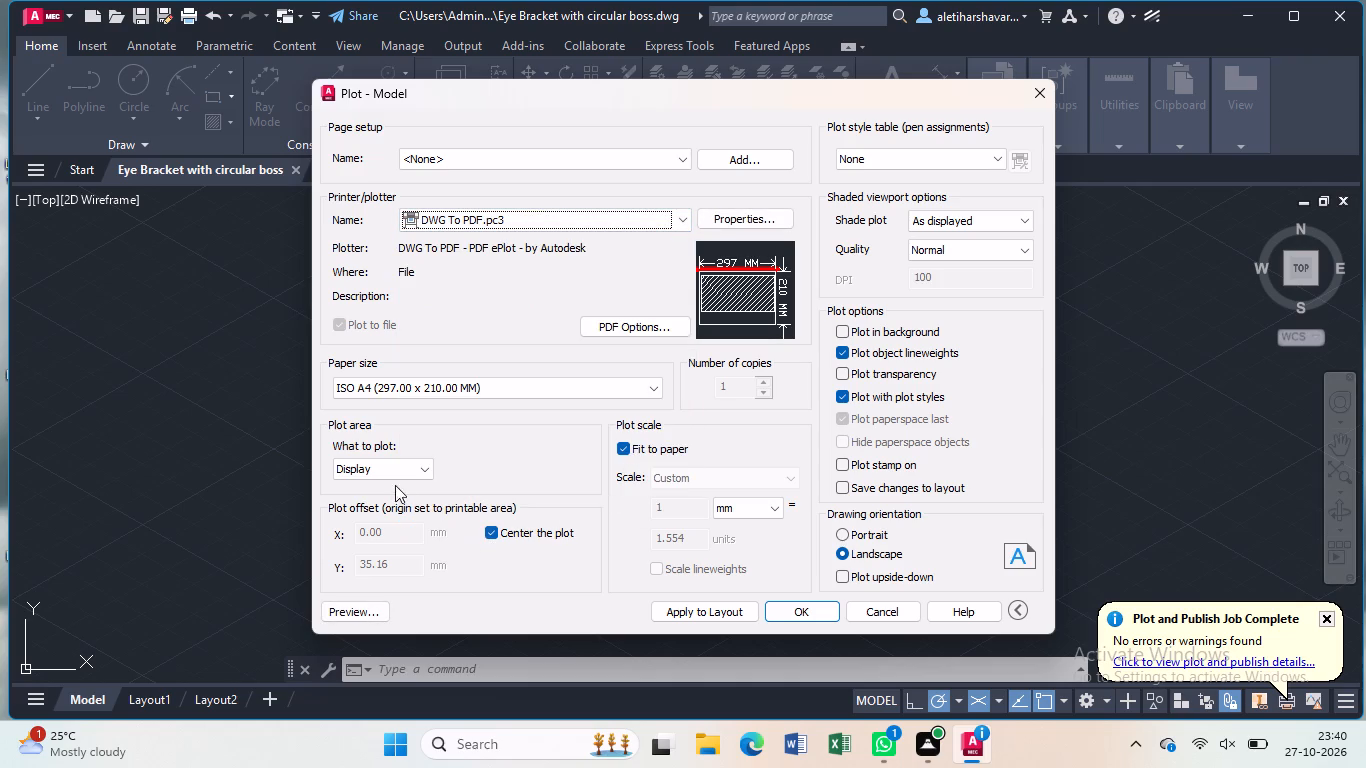
Set the plot area to a window enclosing the whole isometric part with its dimensions and radius leaders.
left_click(423, 465)
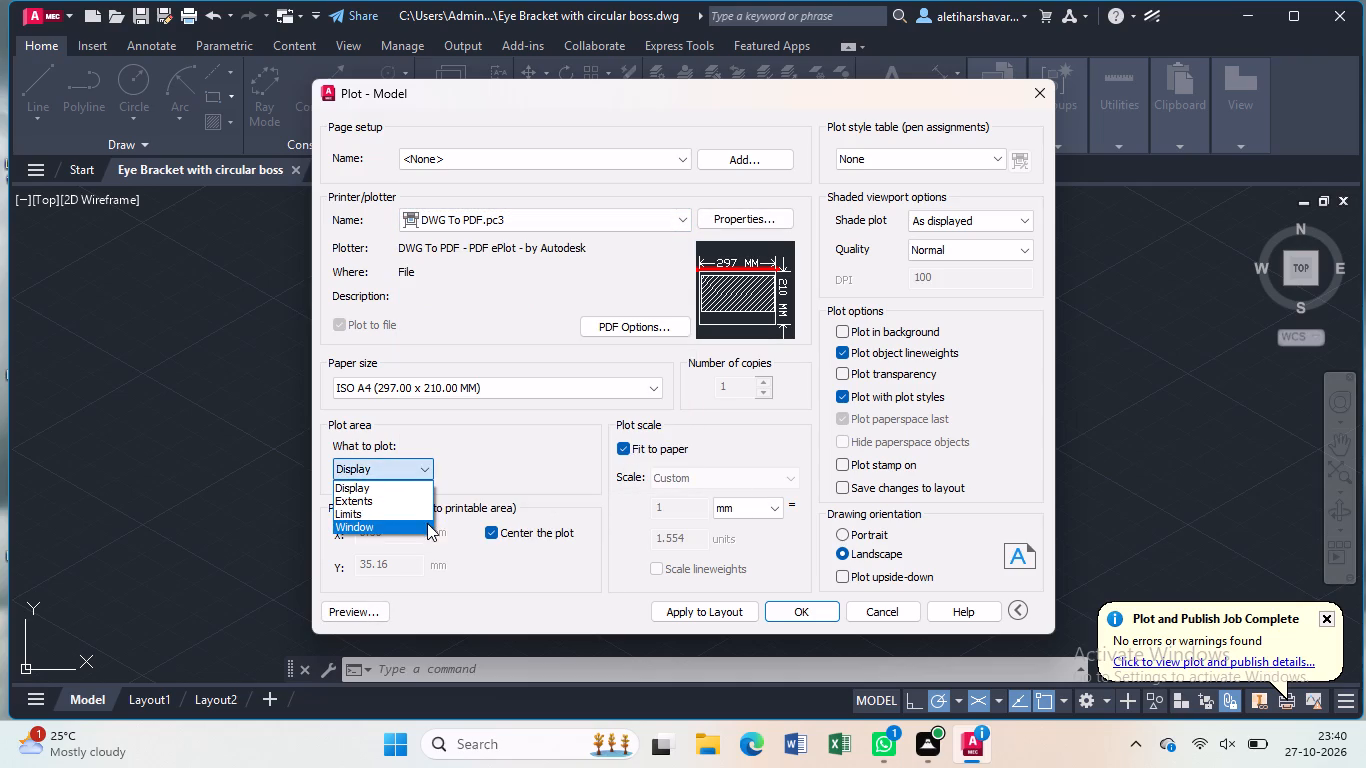
left_click(427, 523)
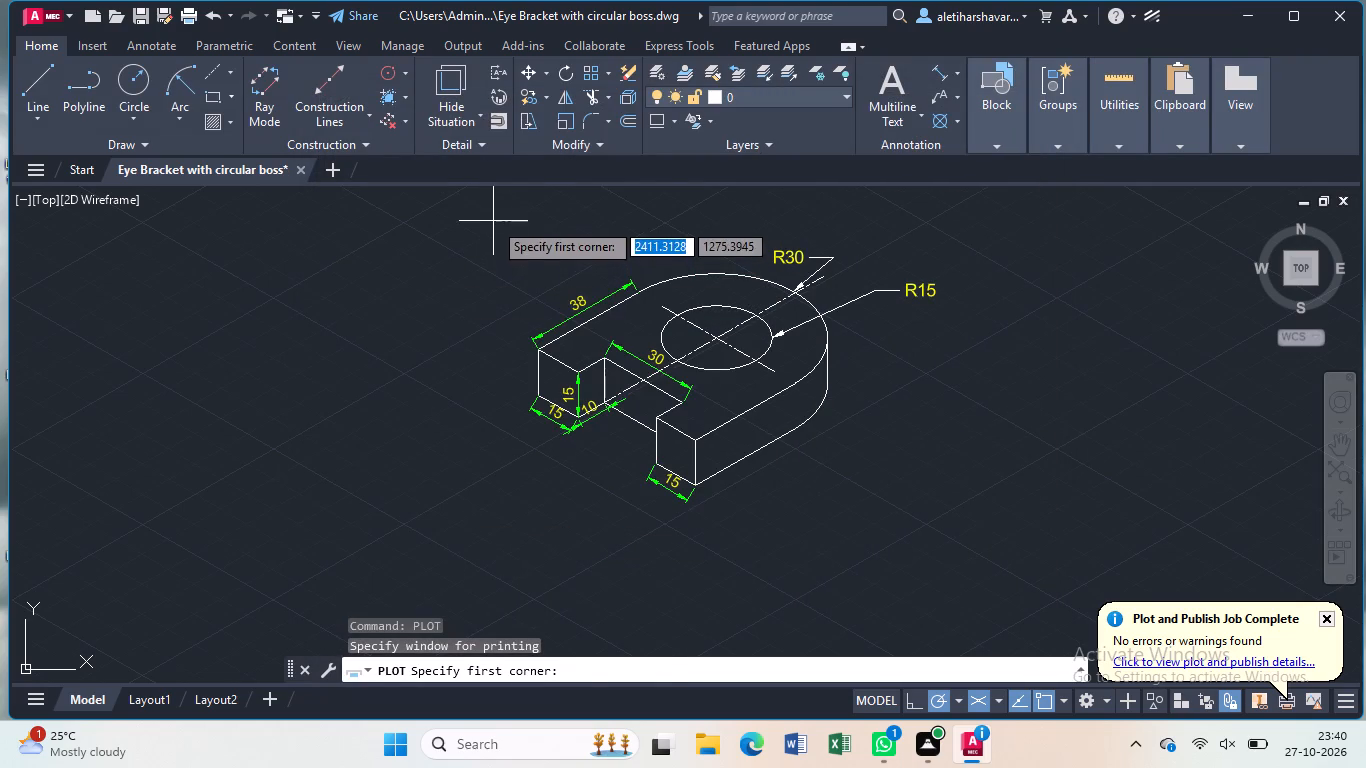
left_click(493, 221)
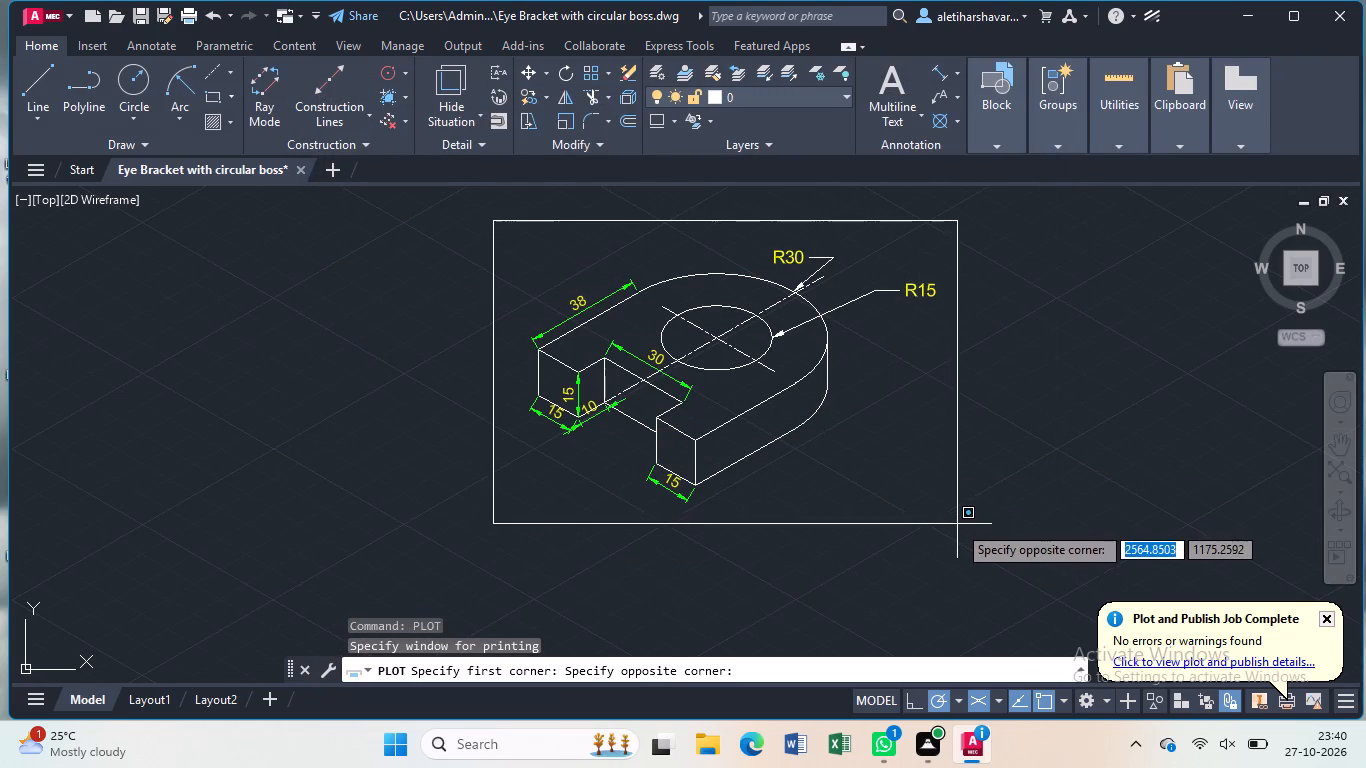
left_click(961, 527)
Plot the drawing to "Eye Bracket with circular boss-Model.pdf" in Documents and close the PDF viewer.
left_click(823, 611)
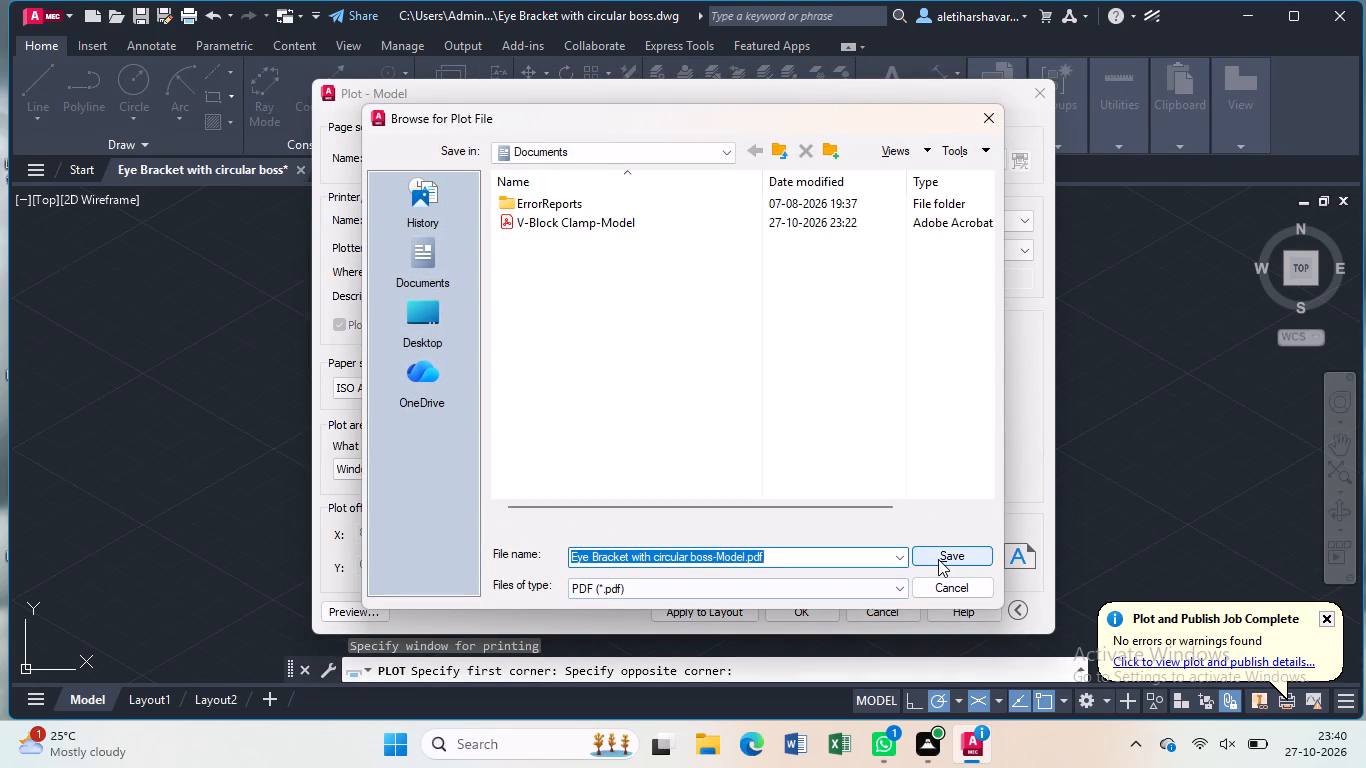
left_click(938, 558)
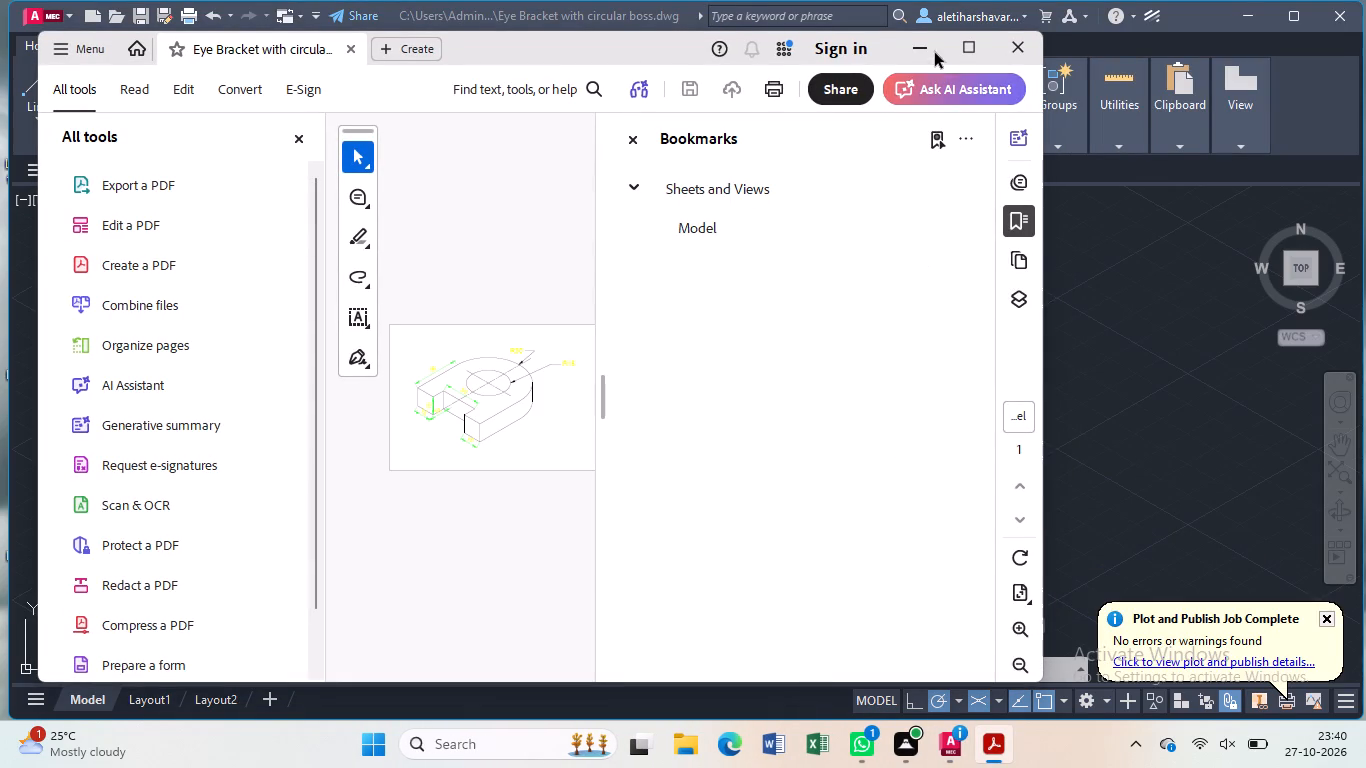
left_click(1023, 54)
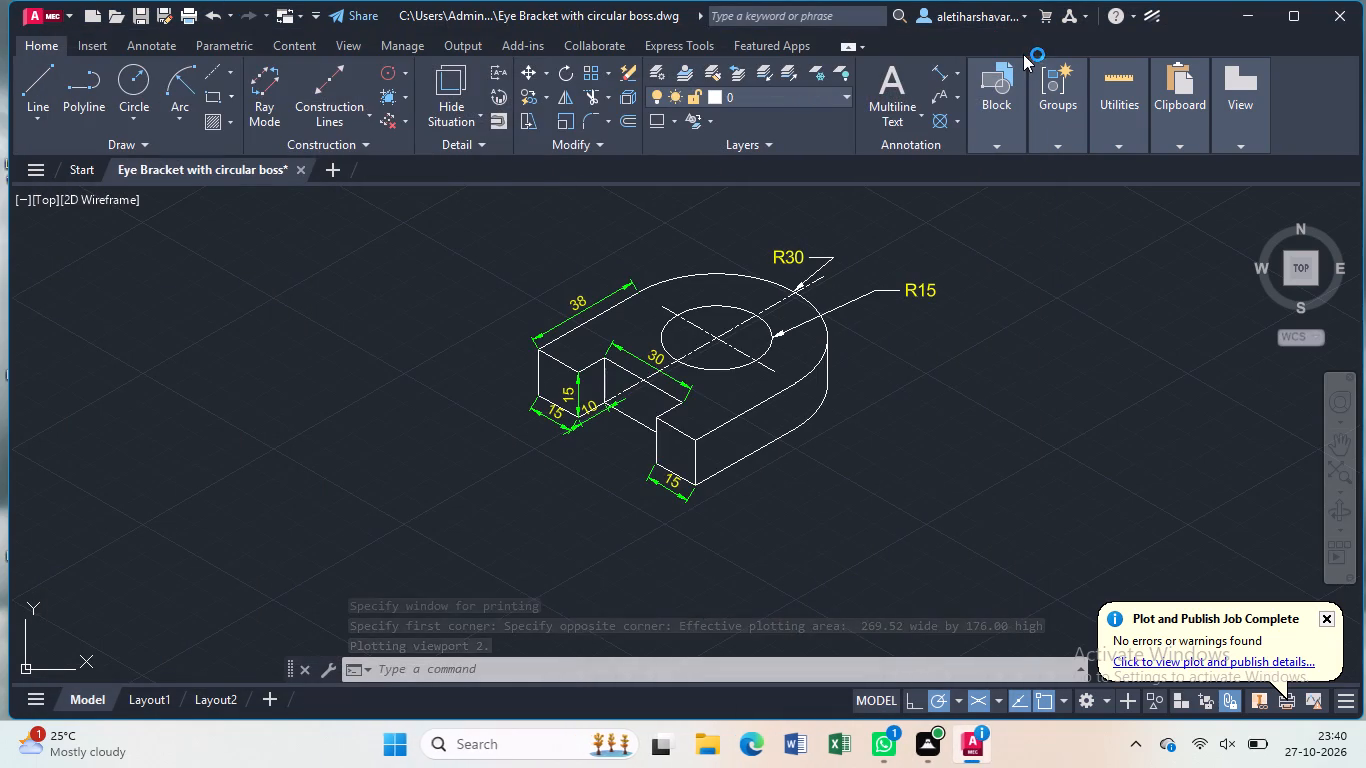
Turn off log file recording with the LOGFILEOFF command.
type("lo")
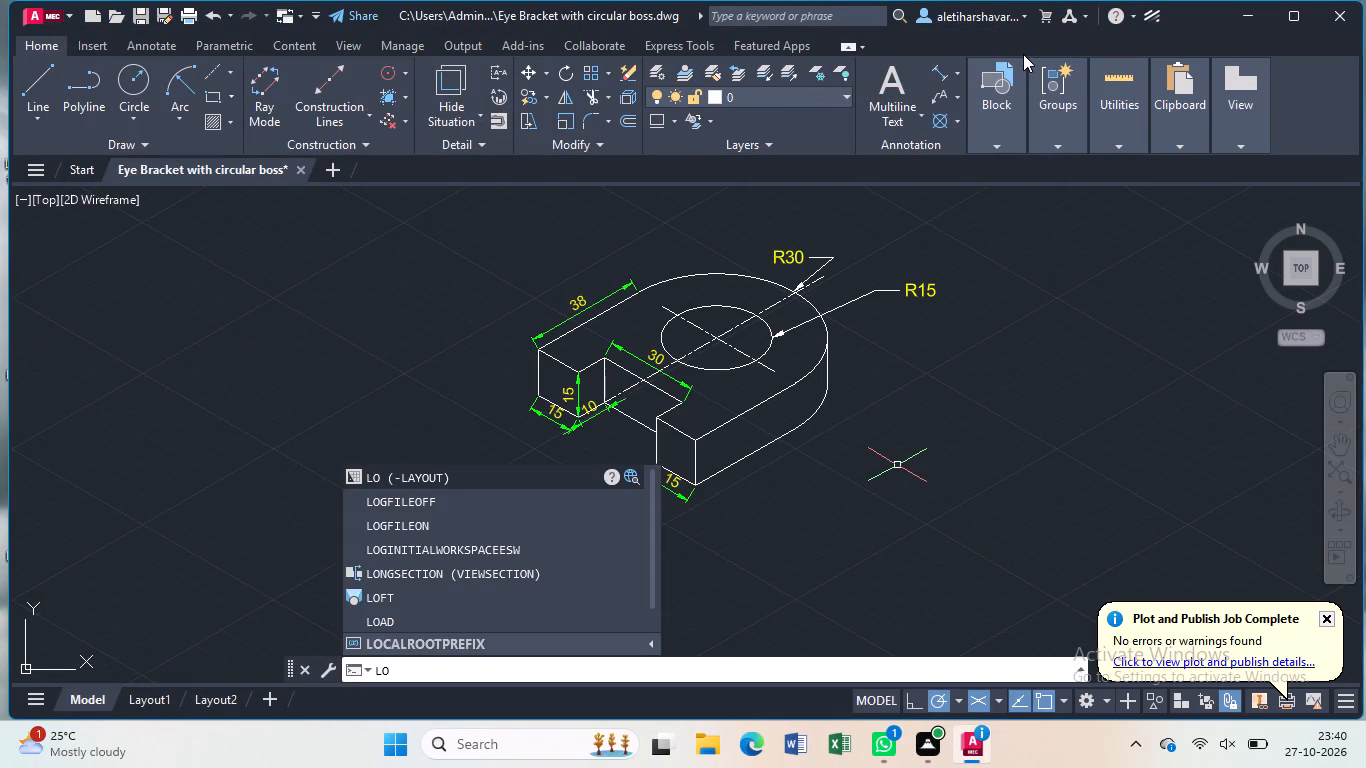
left_click(461, 505)
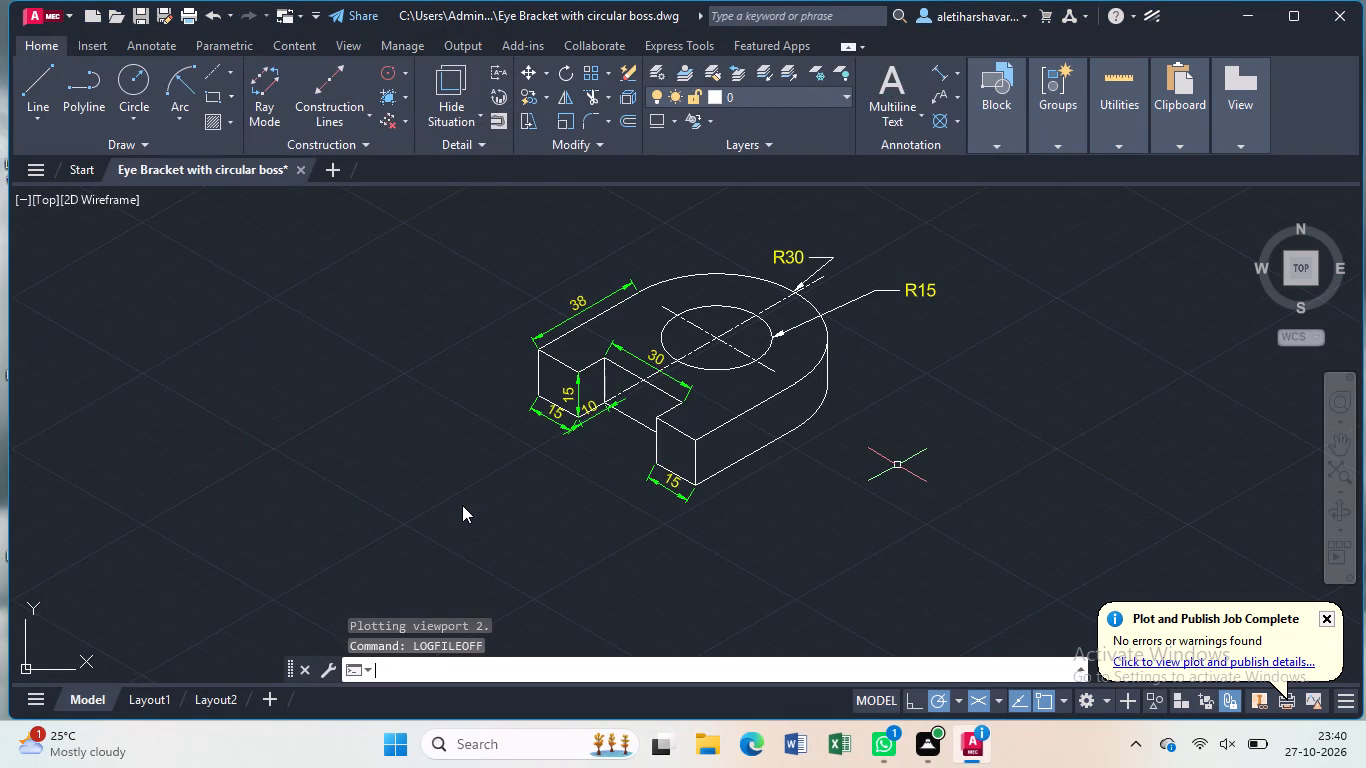